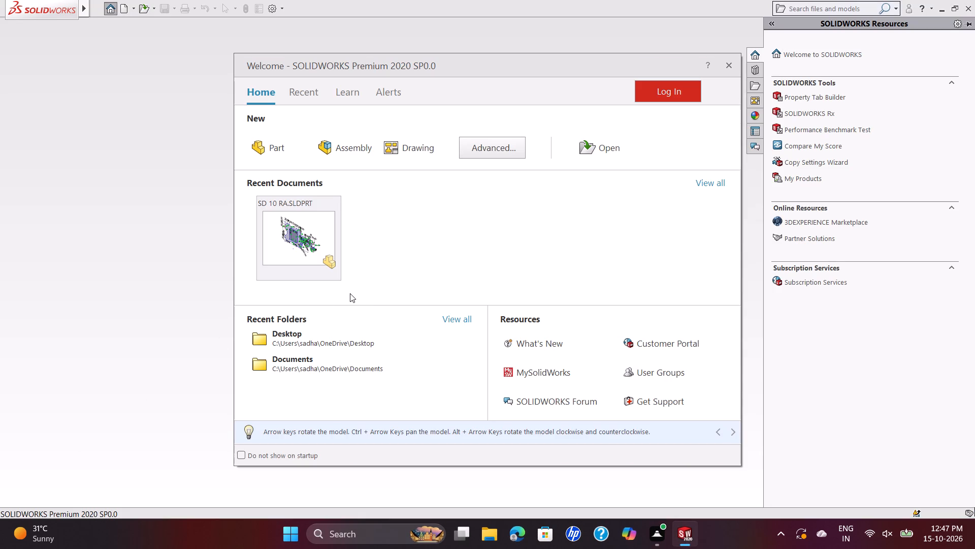
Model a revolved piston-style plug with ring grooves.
Create two new blank part documents in succession, keeping the second one active for modelling.
{"action": "left_click", "coordinate": [279, 154]}
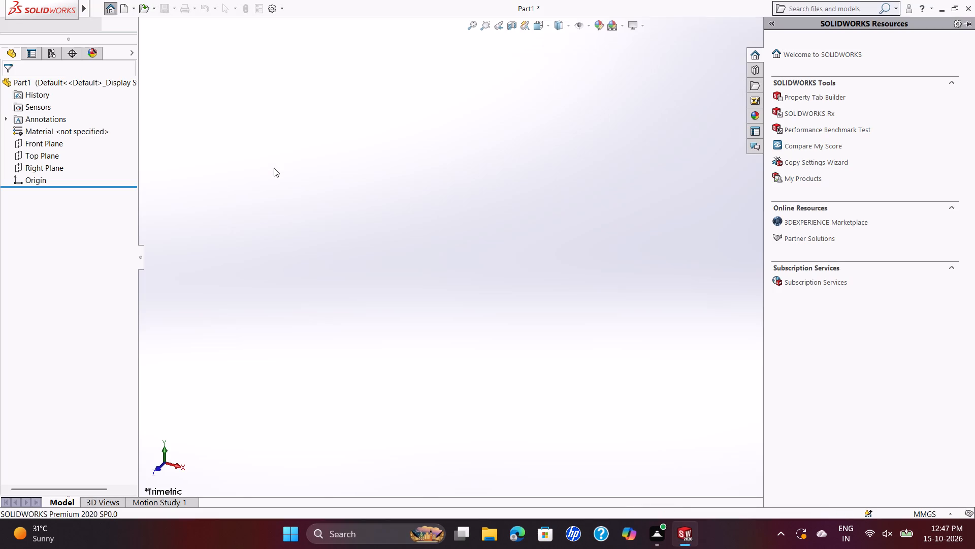
{"action": "left_click", "coordinate": [124, 14]}
{"action": "left_click", "coordinate": [244, 265]}
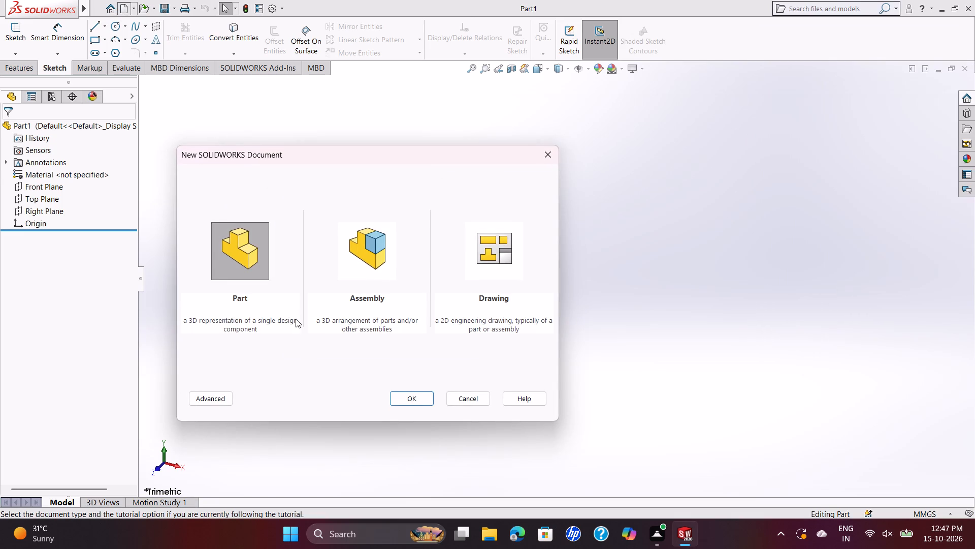
{"action": "left_click", "coordinate": [406, 401]}
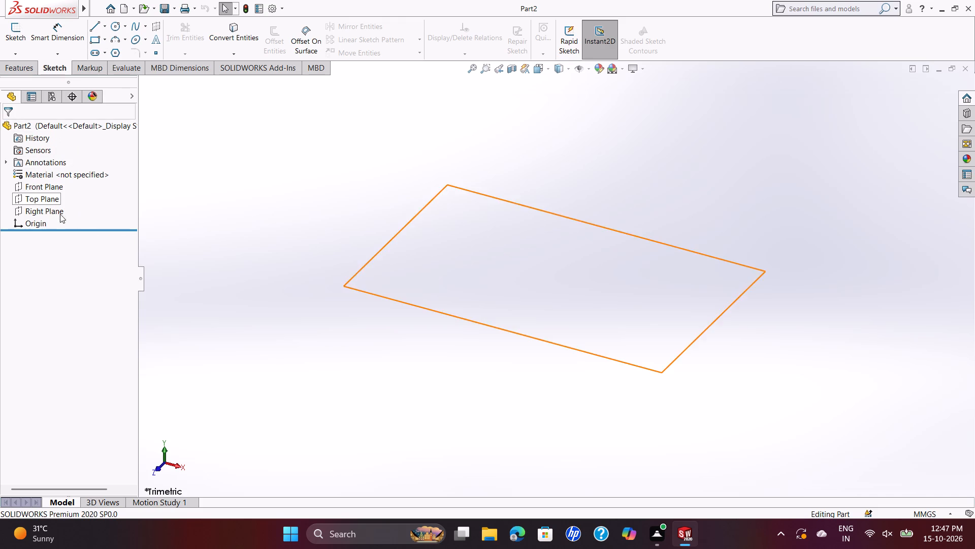
Start a sketch on the Front Plane with the Line tool and orient the view normal to the plane.
{"action": "left_click", "coordinate": [23, 74]}
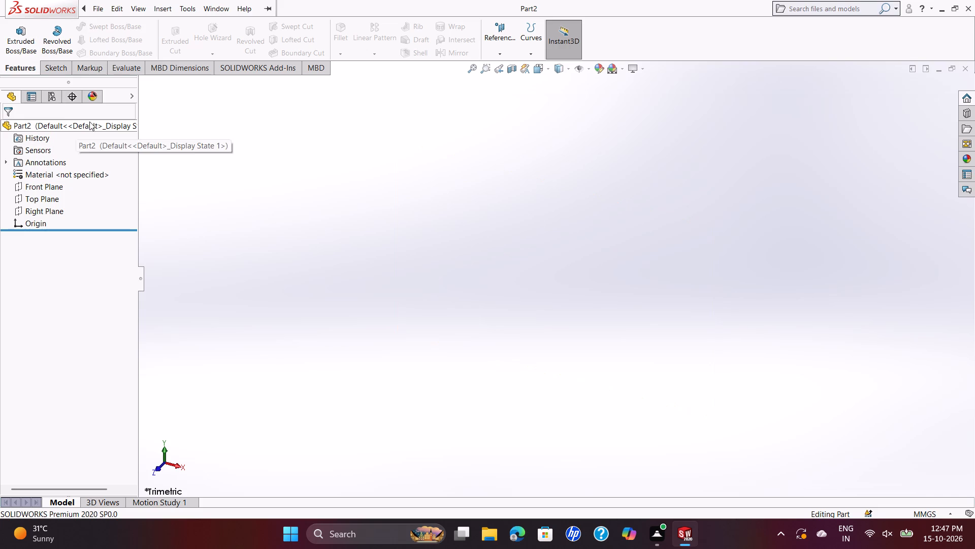
{"action": "left_click", "coordinate": [62, 187]}
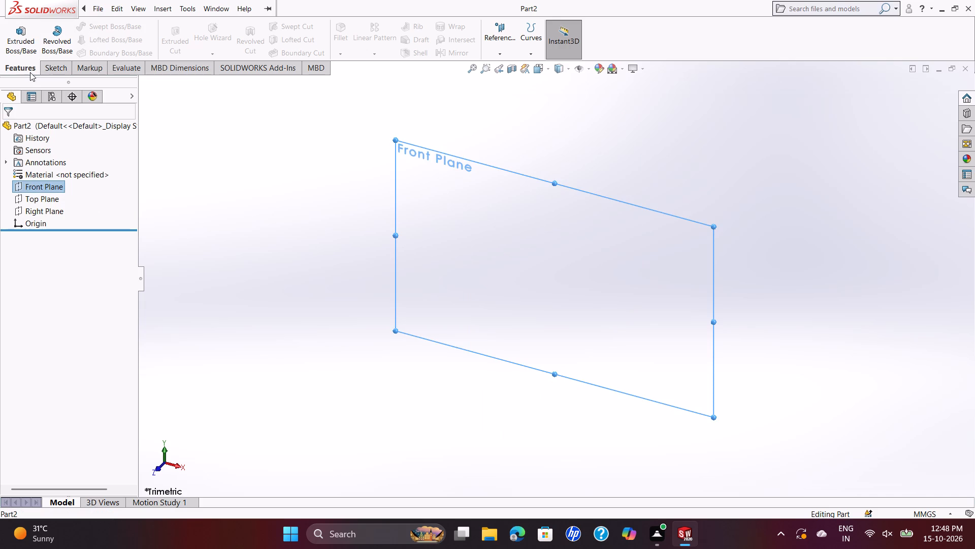
{"action": "left_click", "coordinate": [49, 62]}
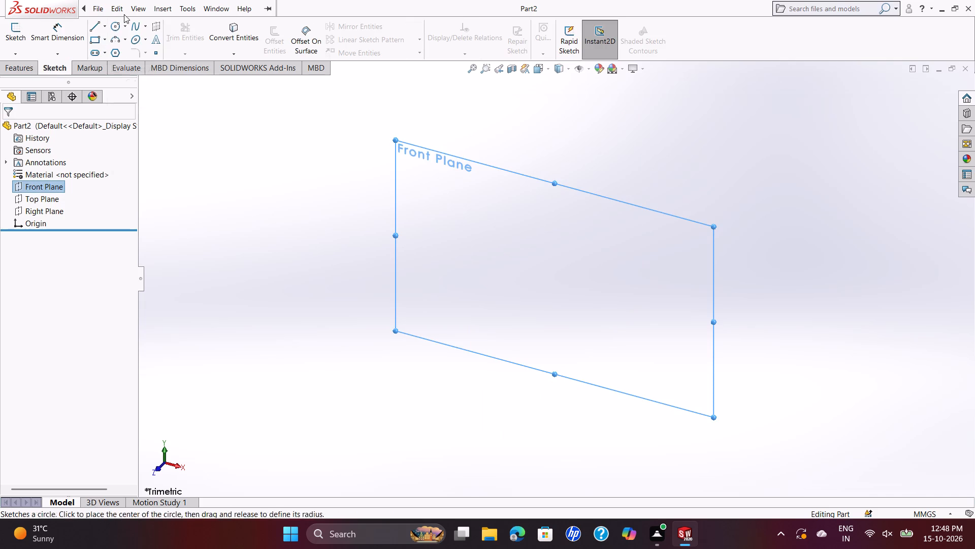
{"action": "left_click", "coordinate": [446, 264]}
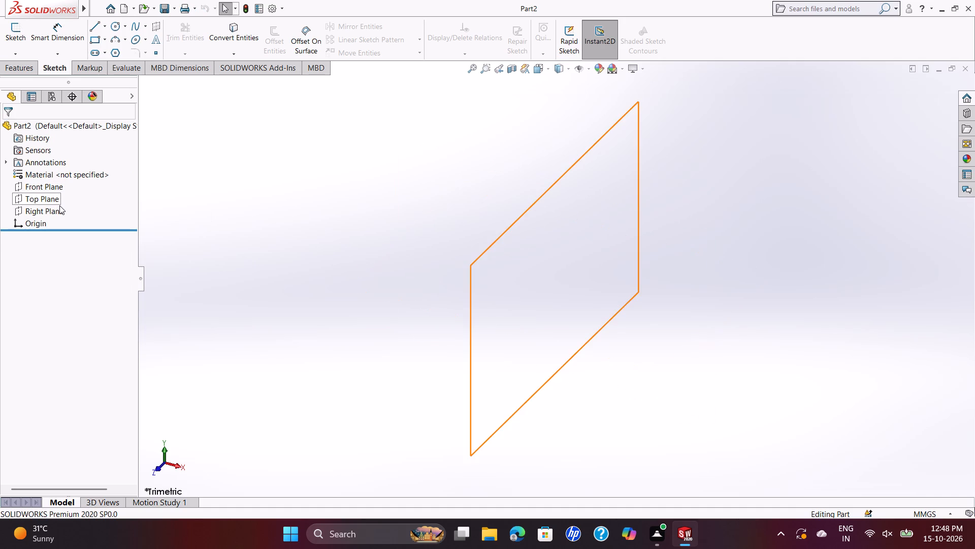
{"action": "left_click", "coordinate": [95, 20]}
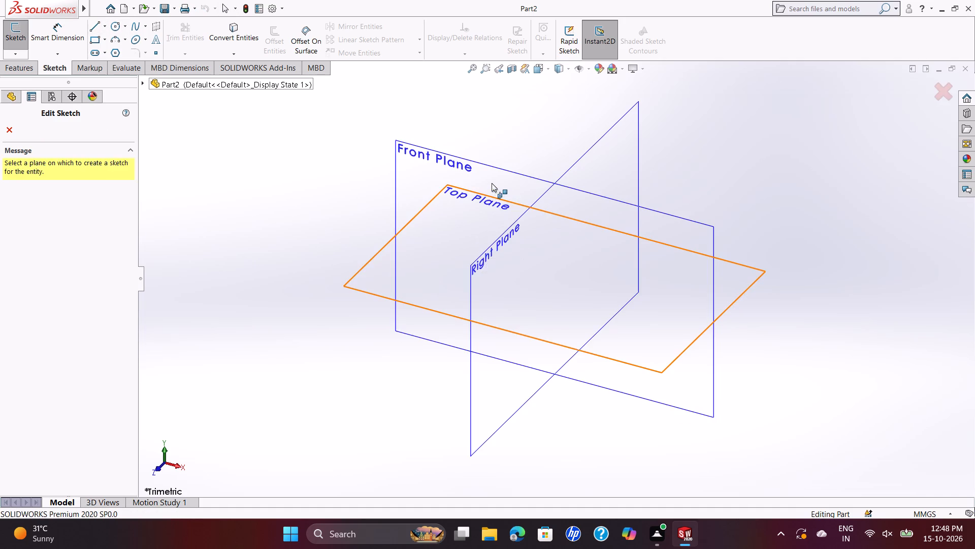
{"action": "left_click", "coordinate": [488, 163]}
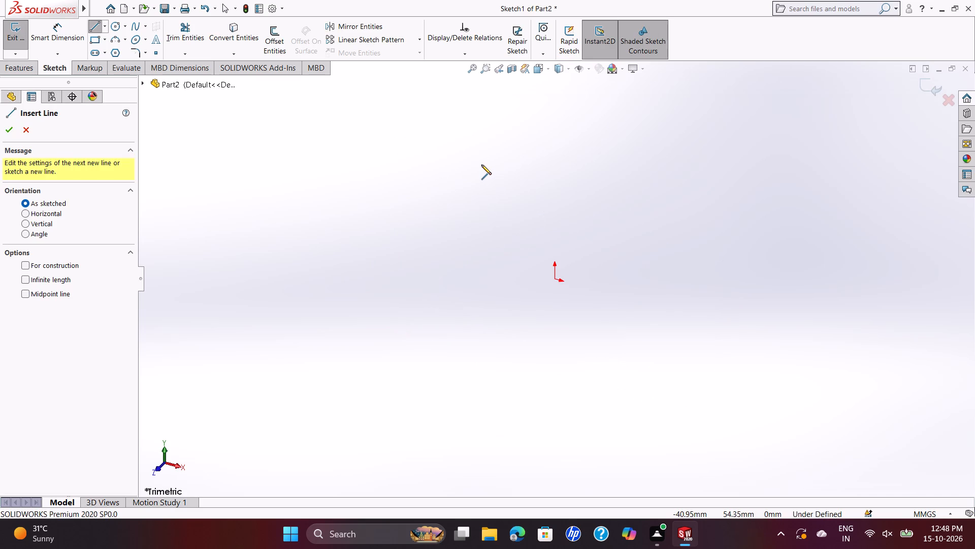
{"action": "key", "text": "ctrl+8"}
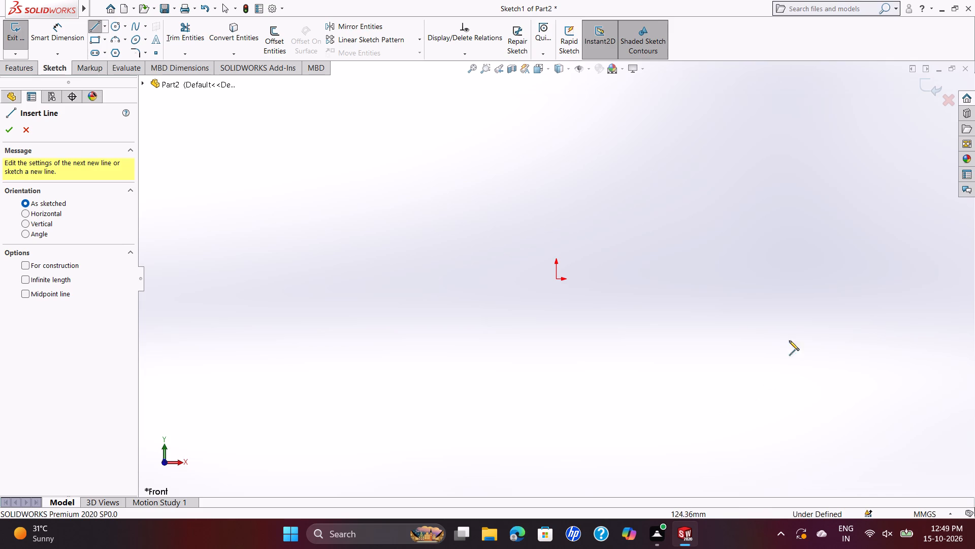
Sketch a horizontal line about 41 mm long starting about 47 mm directly above the origin, with a vertical line about 4.3 mm down from its far end.
{"action": "left_click", "coordinate": [99, 21]}
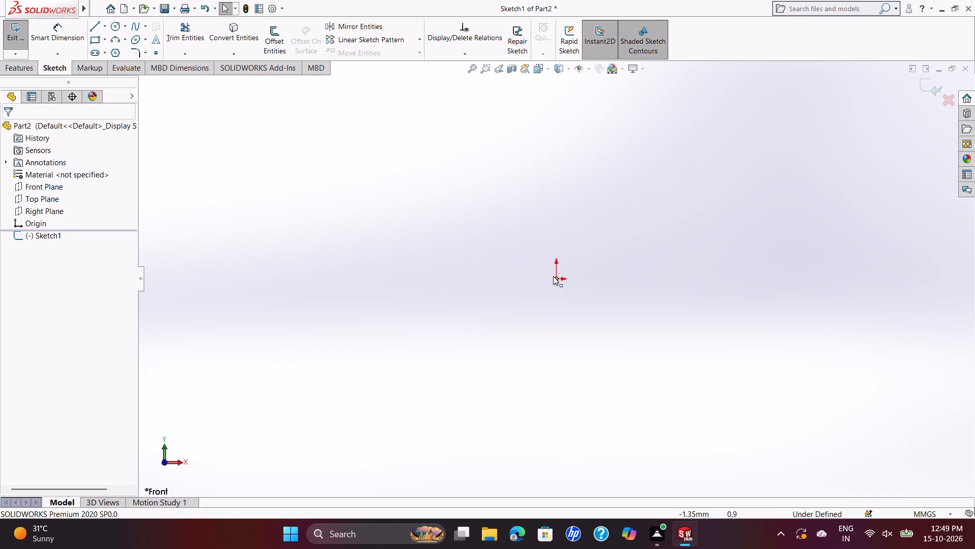
{"action": "left_click", "coordinate": [93, 27]}
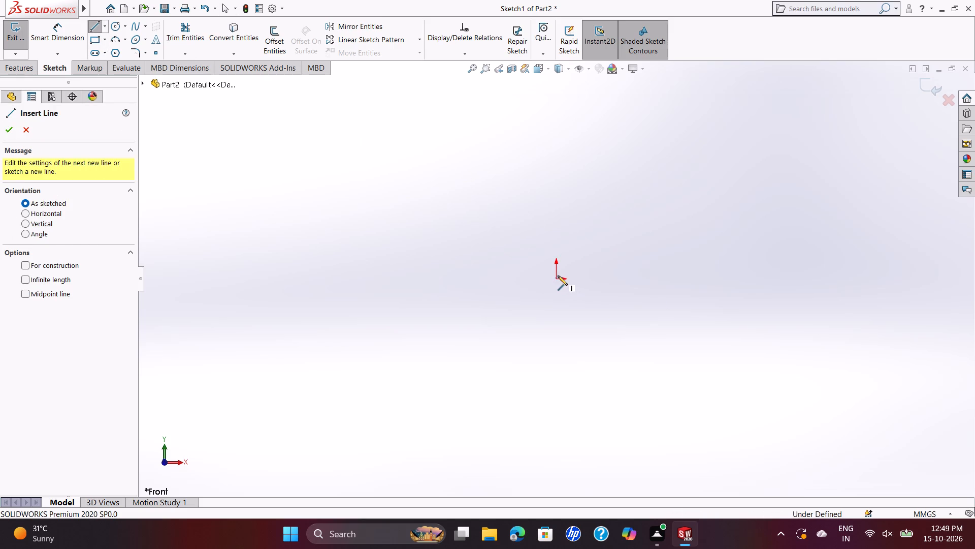
{"action": "left_click", "coordinate": [556, 190]}
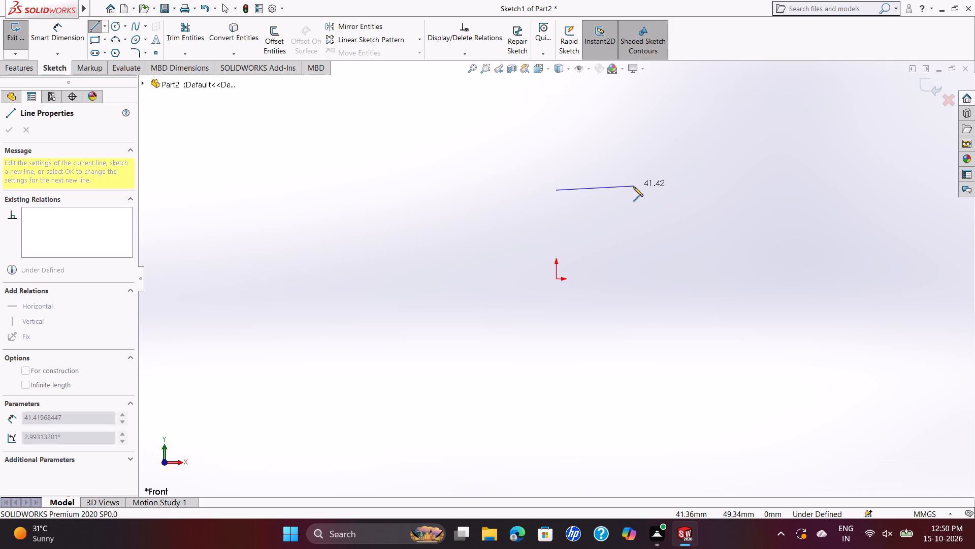
{"action": "left_click", "coordinate": [633, 190]}
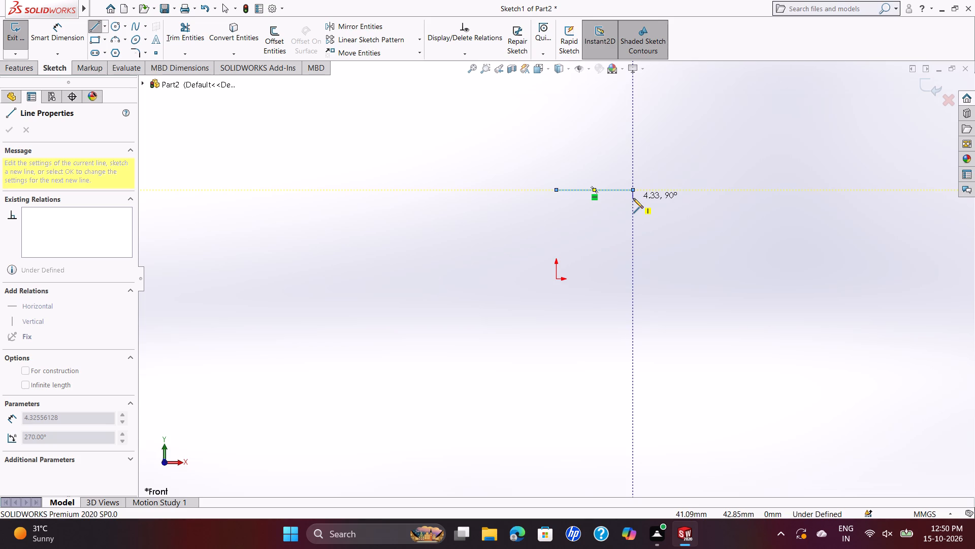
{"action": "left_click", "coordinate": [633, 198]}
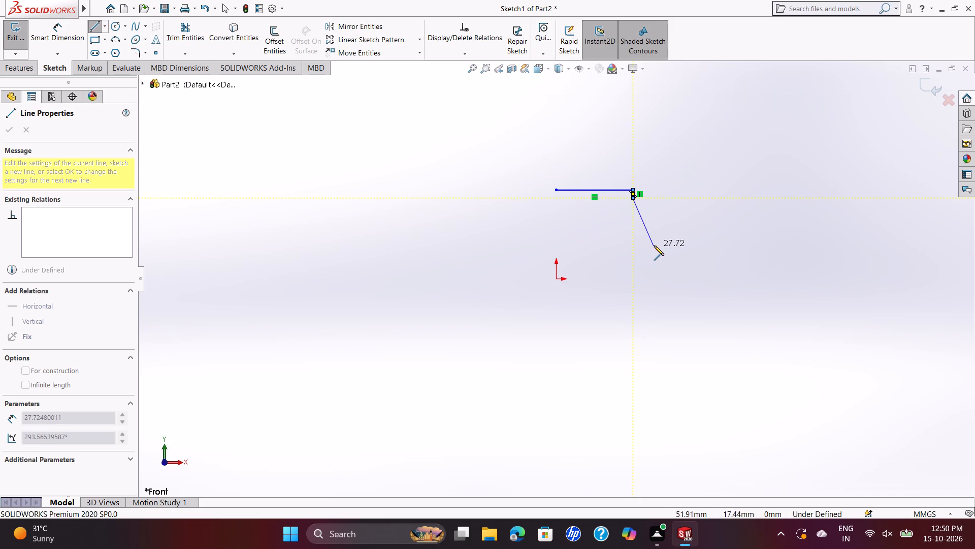
{"action": "key", "text": "Escape"}
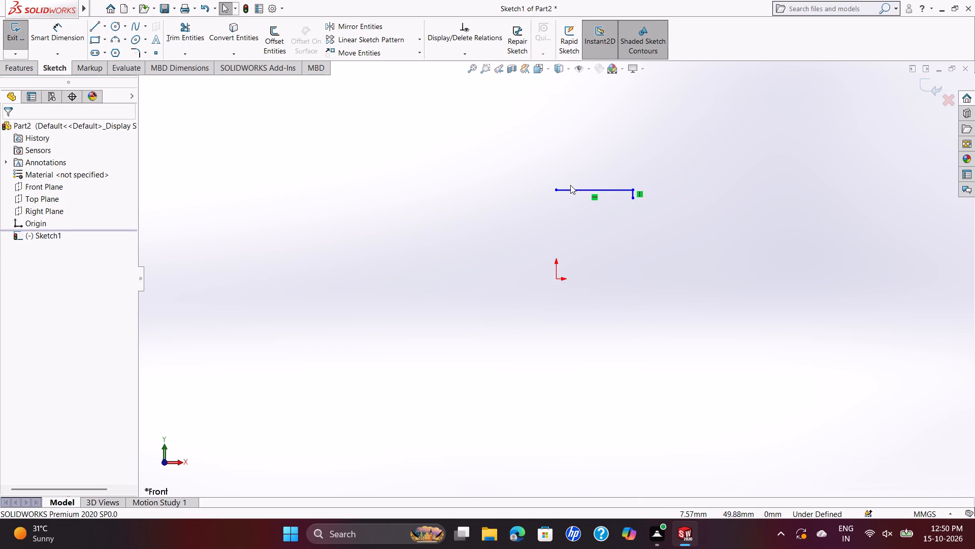
Select the horizontal sketch line to open its line properties.
{"action": "left_click", "coordinate": [571, 188]}
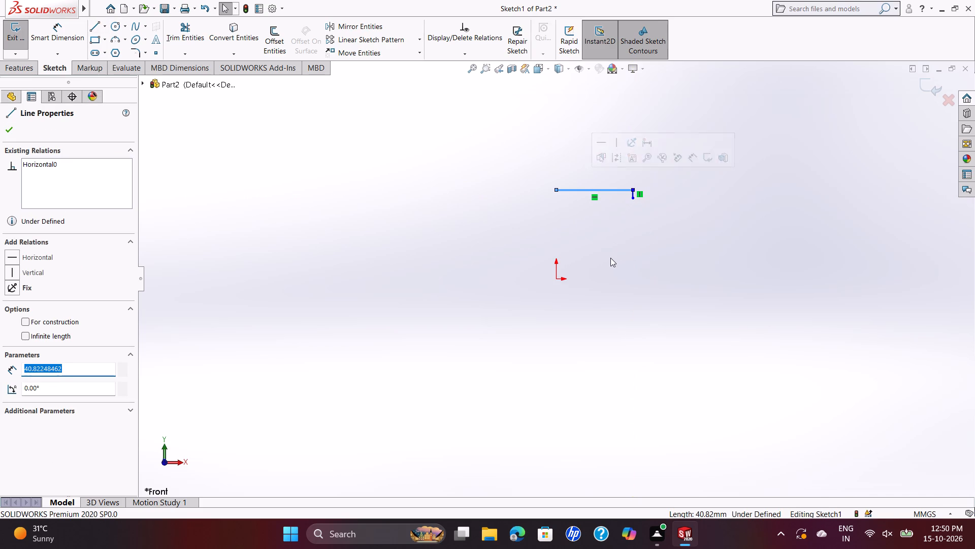
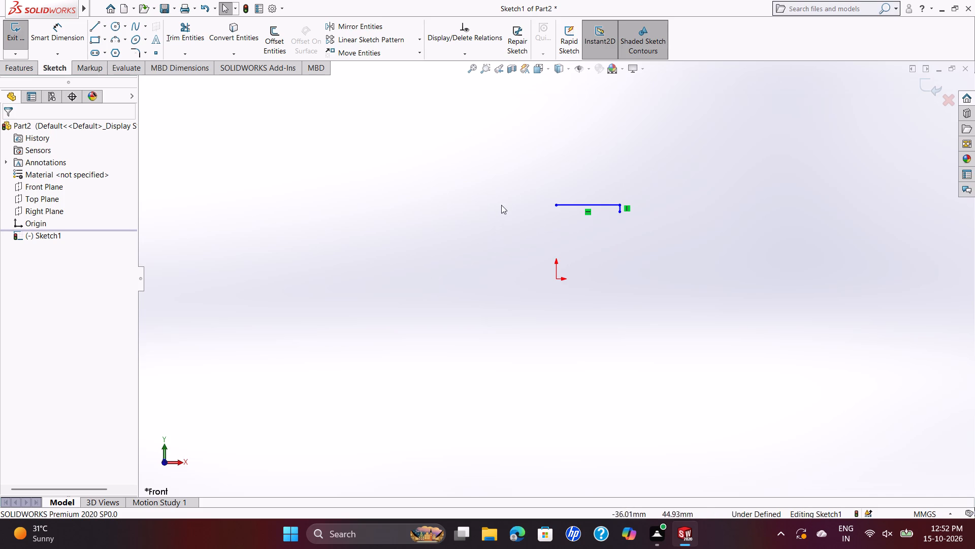
Delete the horizontal line and the short vertical line above the origin, leaving the sketch empty.
{"action": "left_click", "coordinate": [511, 191]}
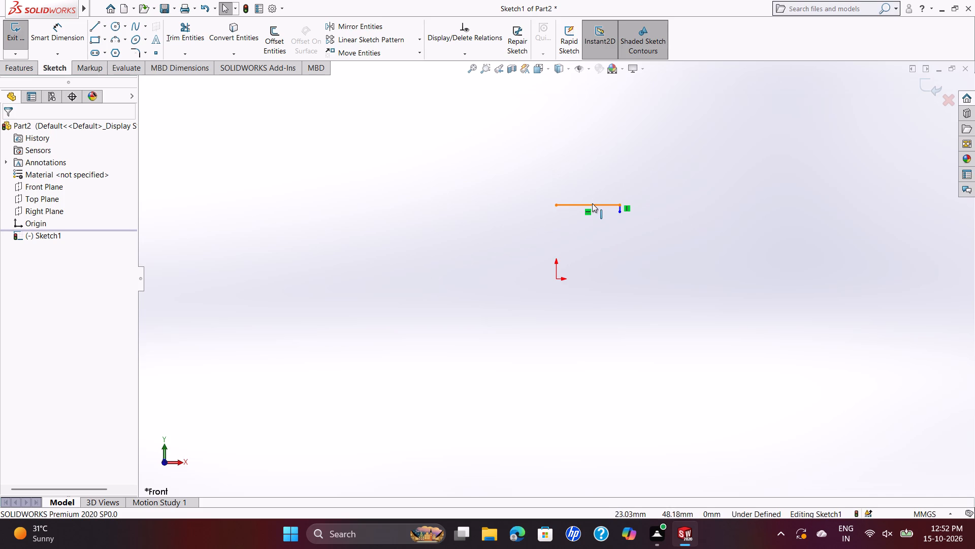
{"action": "left_click", "coordinate": [592, 203]}
{"action": "left_click", "coordinate": [620, 210]}
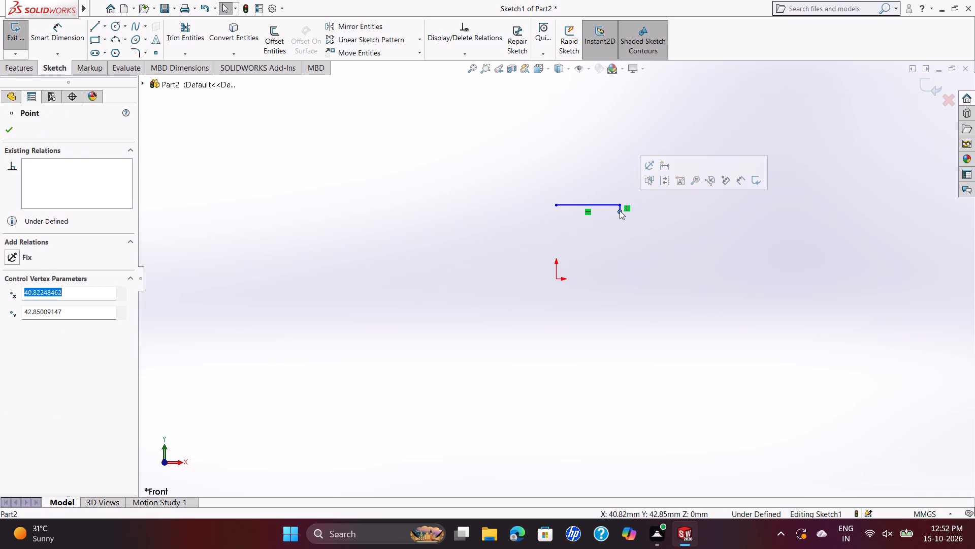
{"action": "left_click", "coordinate": [607, 206]}
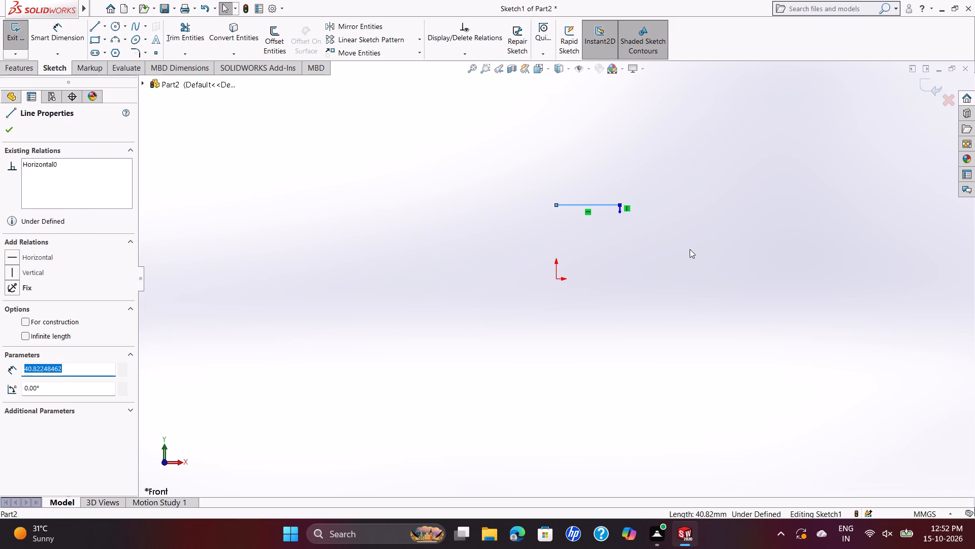
{"action": "key", "text": "Delete"}
{"action": "left_click", "coordinate": [578, 179]}
{"action": "left_click_drag", "start_coordinate": [589, 165], "coordinate": [622, 193]}
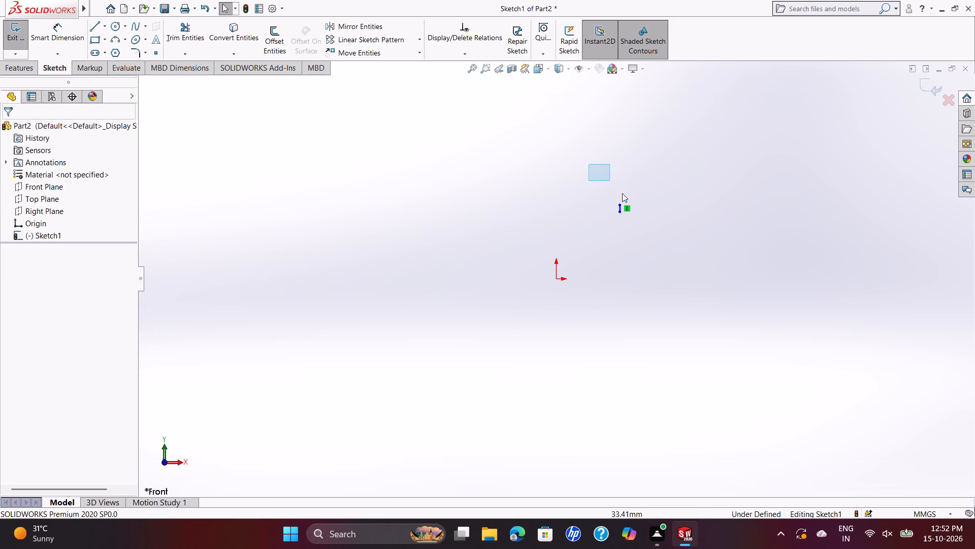
{"action": "left_click_drag", "start_coordinate": [622, 193], "coordinate": [656, 234]}
{"action": "key", "text": "Delete"}
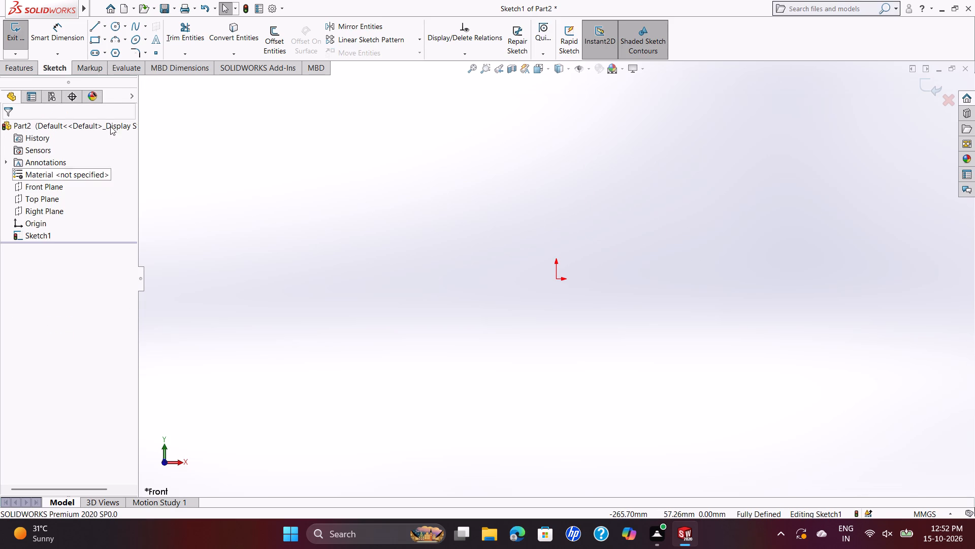
{"action": "left_click", "coordinate": [347, 130]}
Sketch a horizontal midpoint line centred on the origin, about 35 mm to each side, and extend its positive-X end by about 8 mm.
{"action": "left_click", "coordinate": [95, 26]}
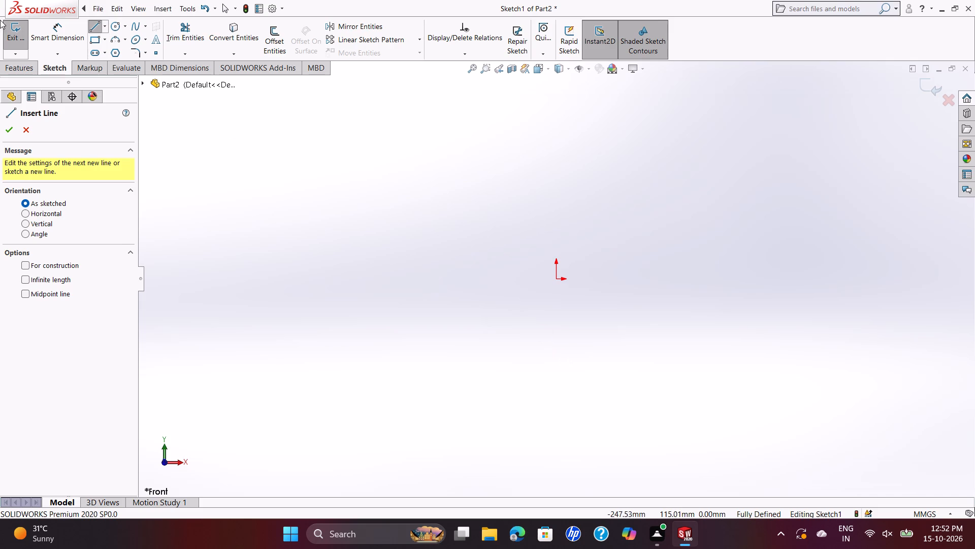
{"action": "left_click", "coordinate": [104, 29]}
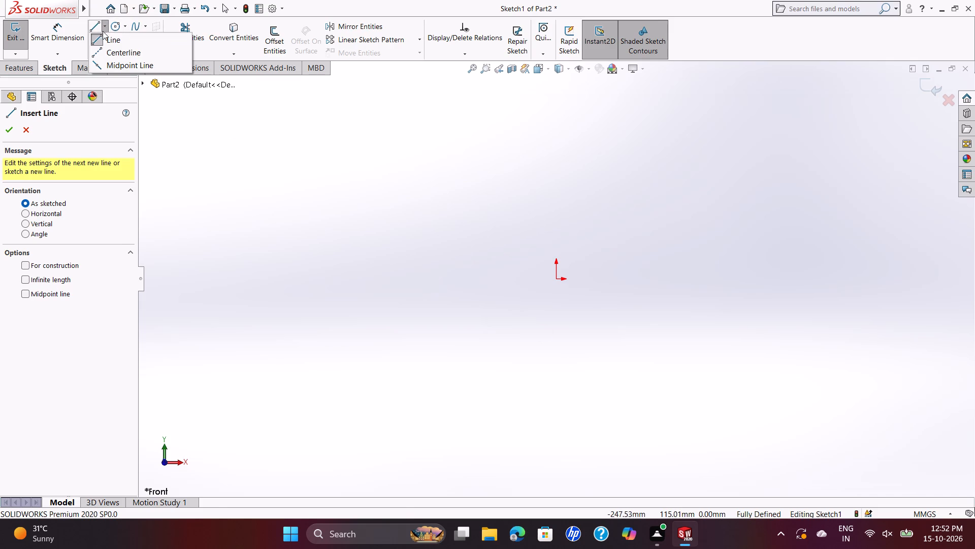
{"action": "left_click", "coordinate": [124, 64]}
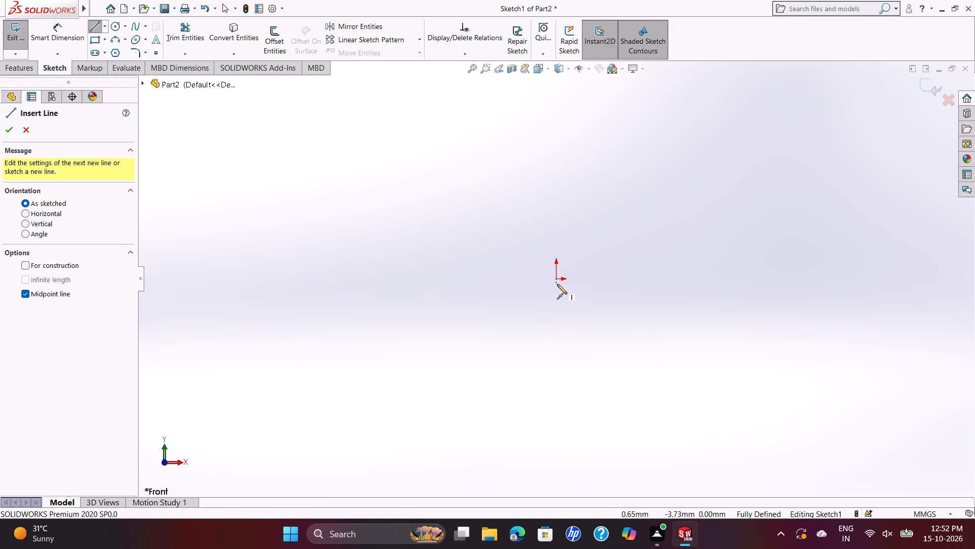
{"action": "left_click", "coordinate": [557, 278]}
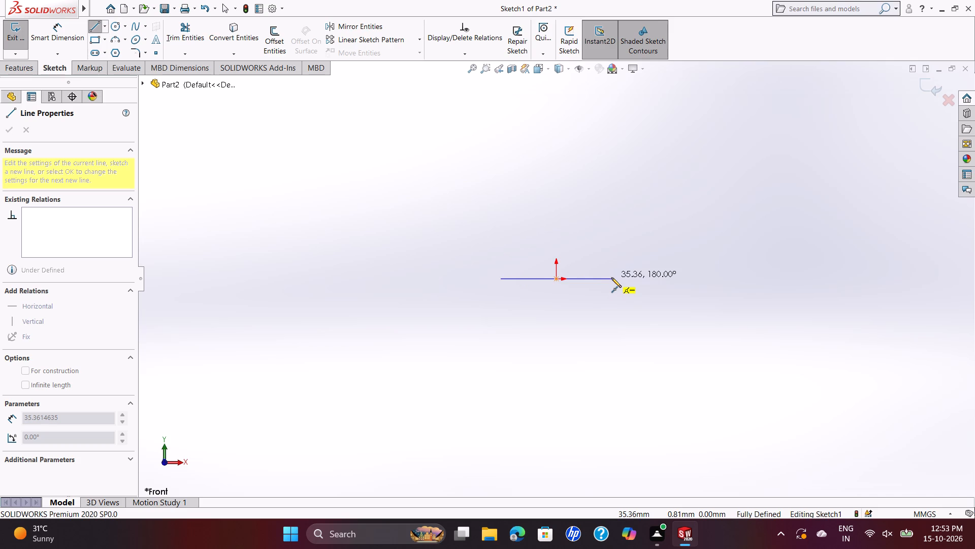
{"action": "left_click", "coordinate": [611, 278]}
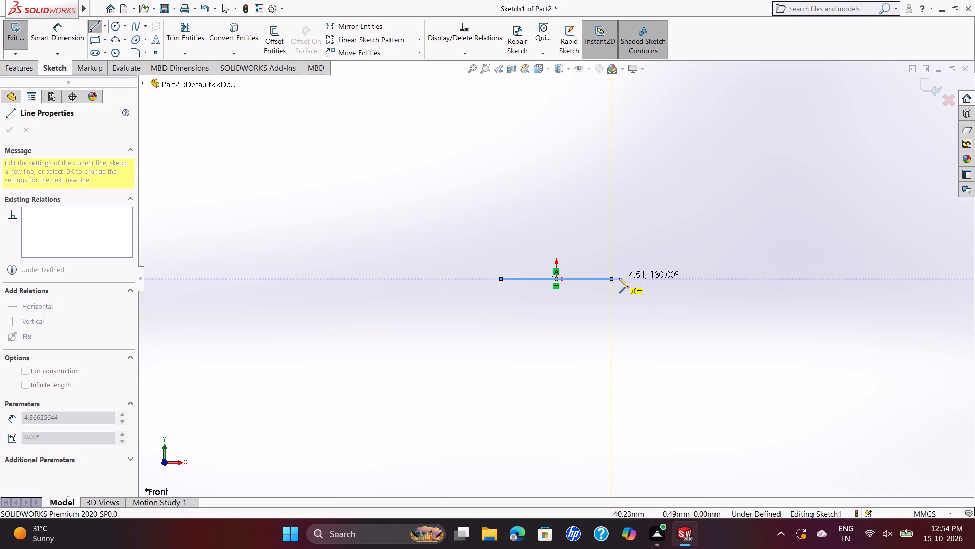
{"action": "left_click", "coordinate": [624, 279]}
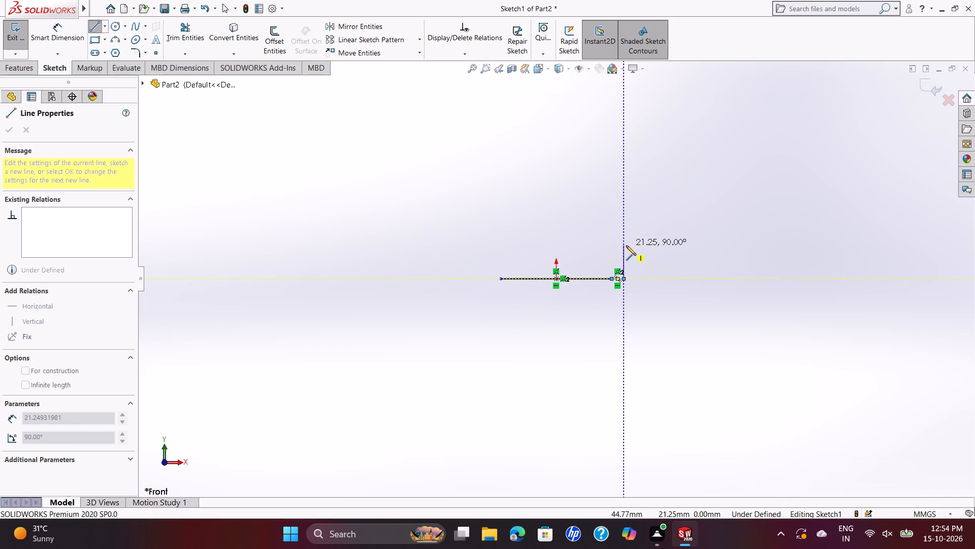
Sketch a vertical line about 13 mm up from the outer end of the base line and end the chain.
{"action": "key", "text": "7"}
{"action": "key", "text": "Return"}
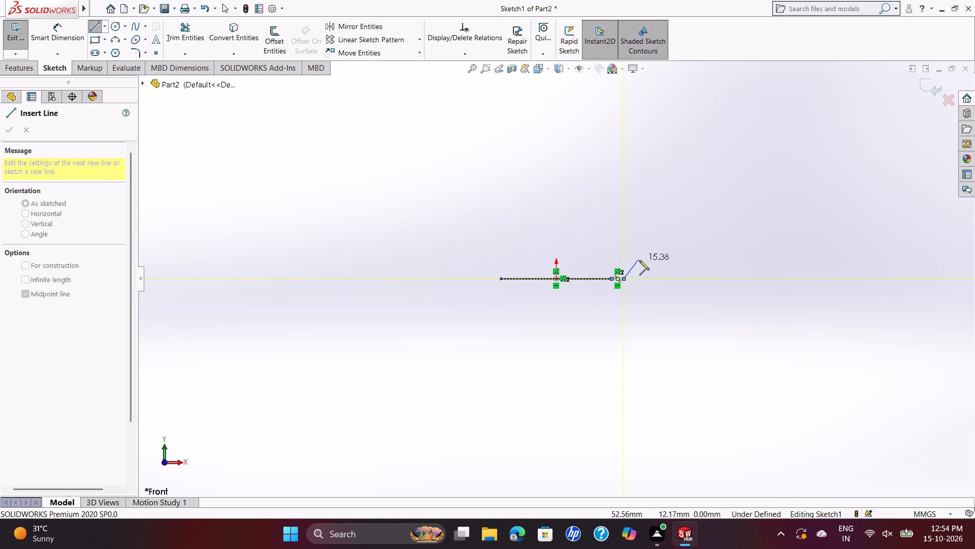
{"action": "scroll", "coordinate": [627, 238], "scroll_direction": "up", "scroll_amount": 1}
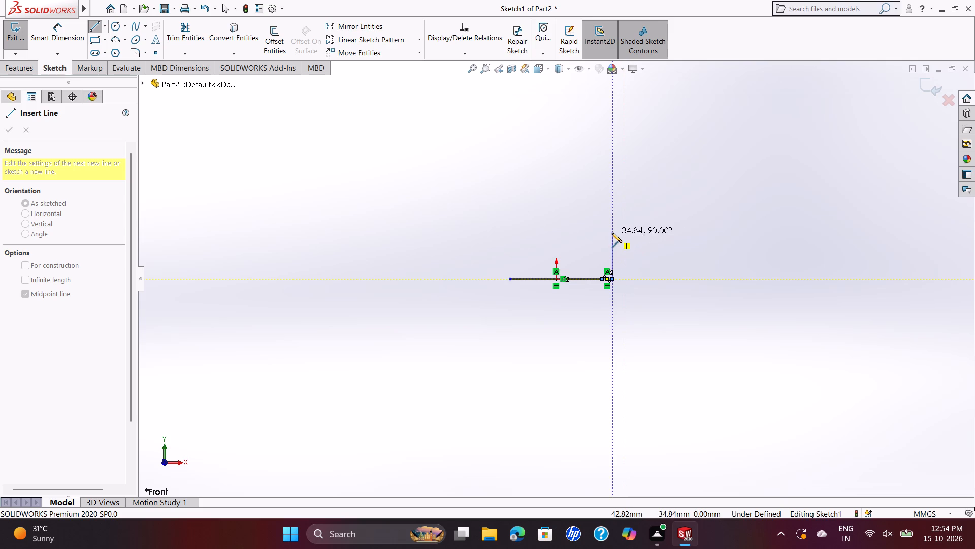
{"action": "left_click", "coordinate": [610, 262]}
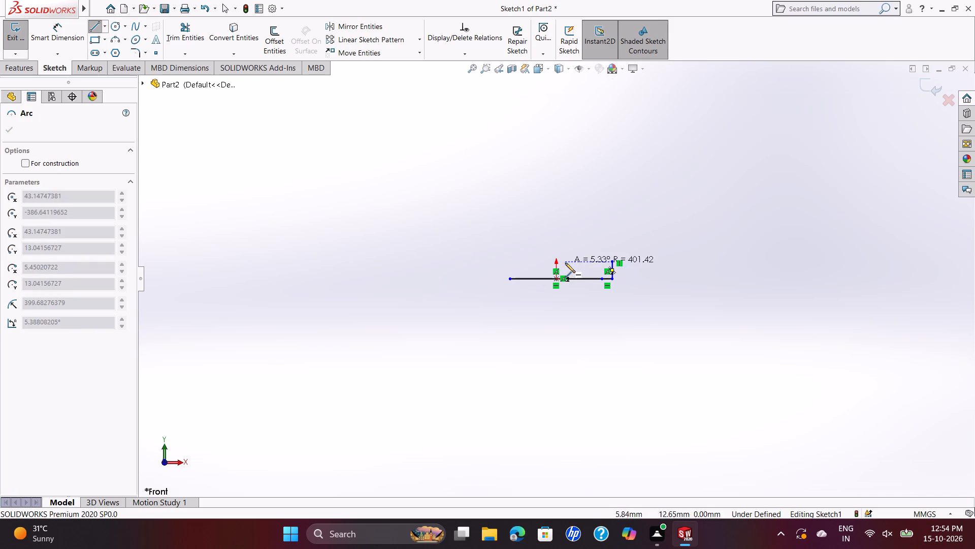
{"action": "key", "text": "Escape"}
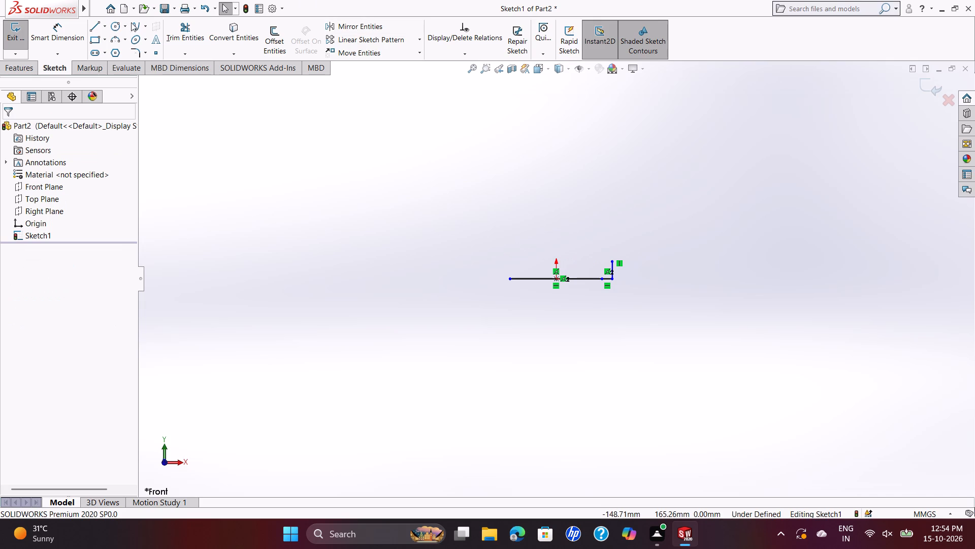
Continue with lines inward about 8 mm, up about 9 mm, back out, up about 11 mm, and inward again.
{"action": "left_click", "coordinate": [103, 22]}
{"action": "left_click", "coordinate": [95, 24]}
{"action": "left_click", "coordinate": [611, 260]}
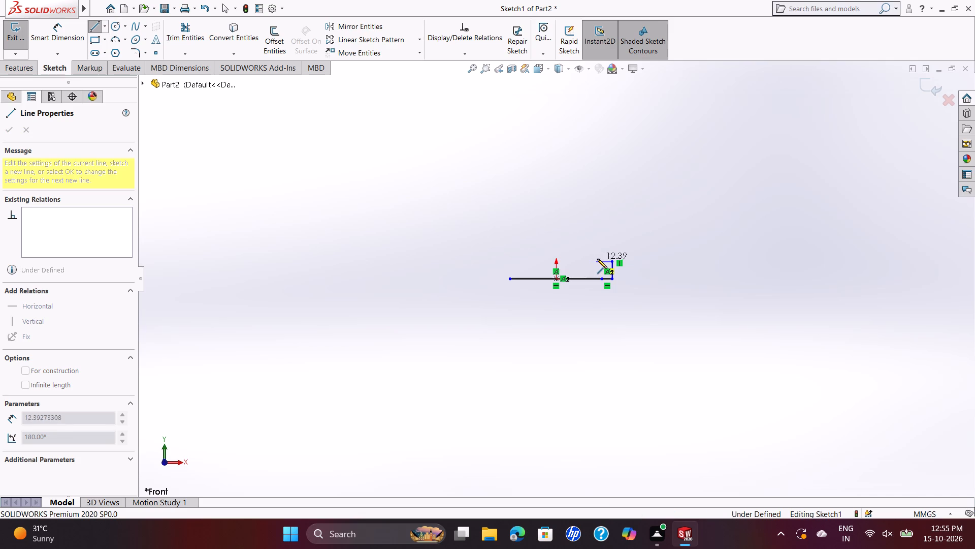
{"action": "left_click", "coordinate": [603, 260]}
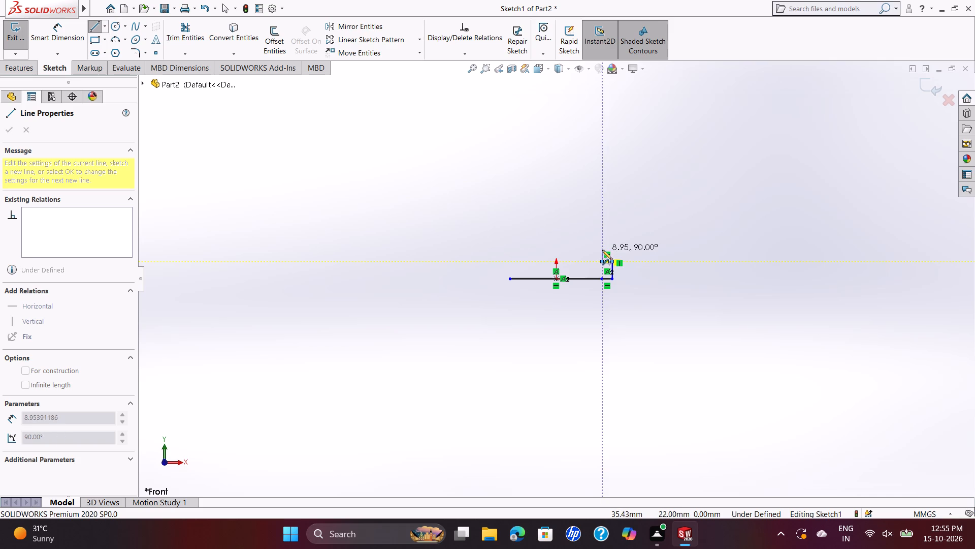
{"action": "left_click", "coordinate": [602, 250]}
{"action": "left_click", "coordinate": [613, 248]}
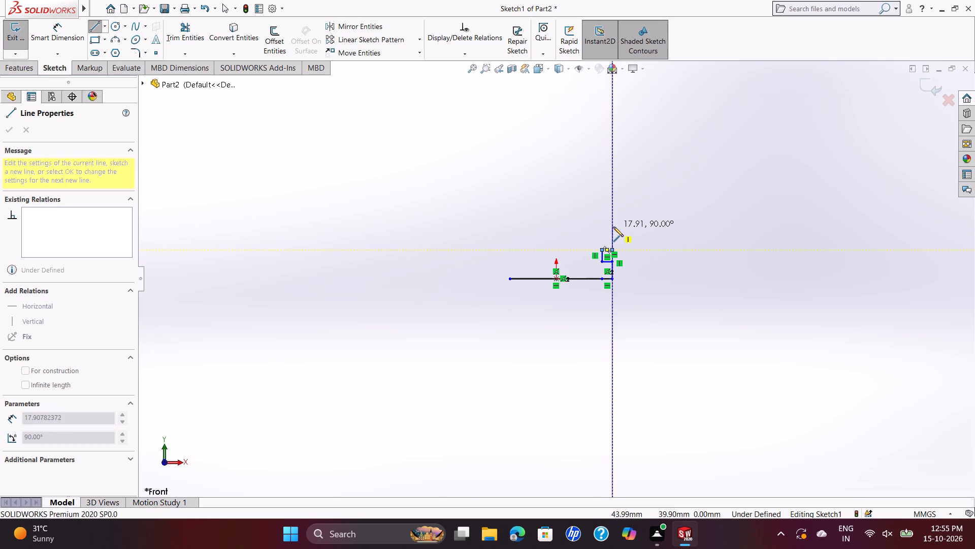
{"action": "left_click", "coordinate": [612, 236]}
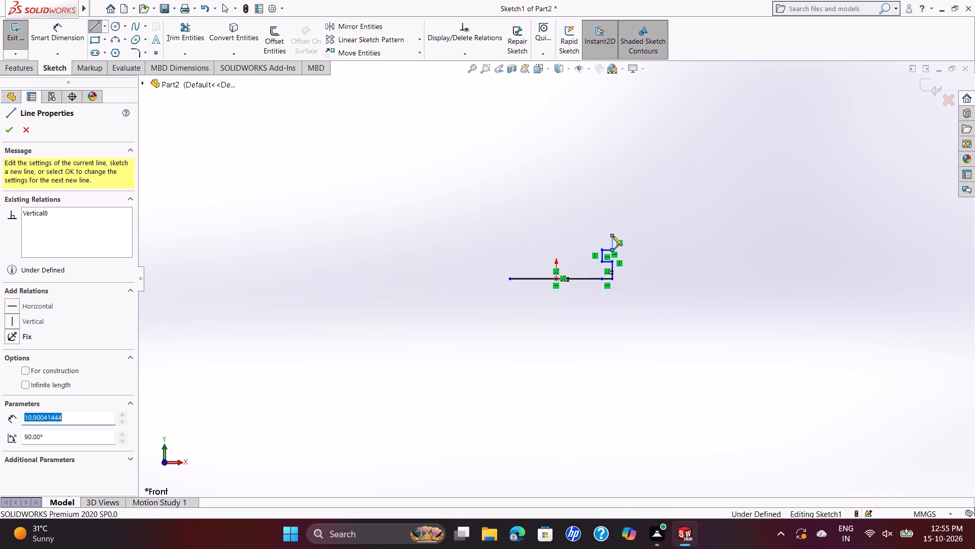
{"action": "left_click", "coordinate": [602, 237]}
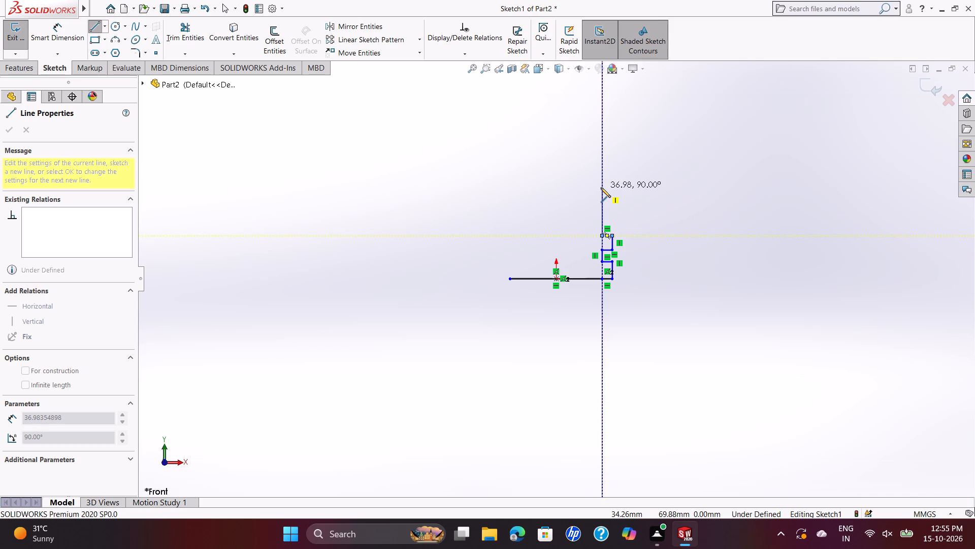
Add a long vertical line up, a short outward line, a rise about 3.9 mm, a return inward, a rise about 5 mm, and about 1.9 mm outward.
{"action": "left_click", "coordinate": [600, 181]}
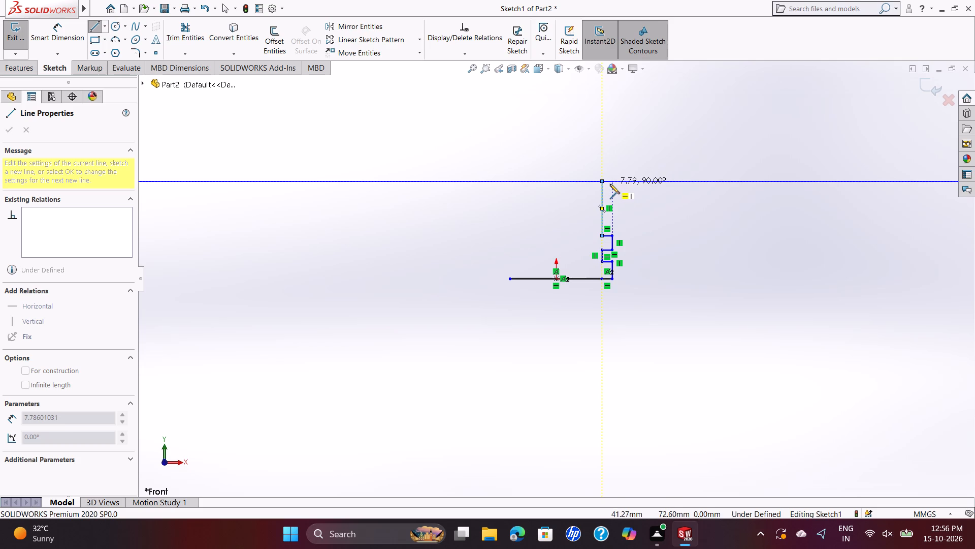
{"action": "left_click", "coordinate": [608, 184]}
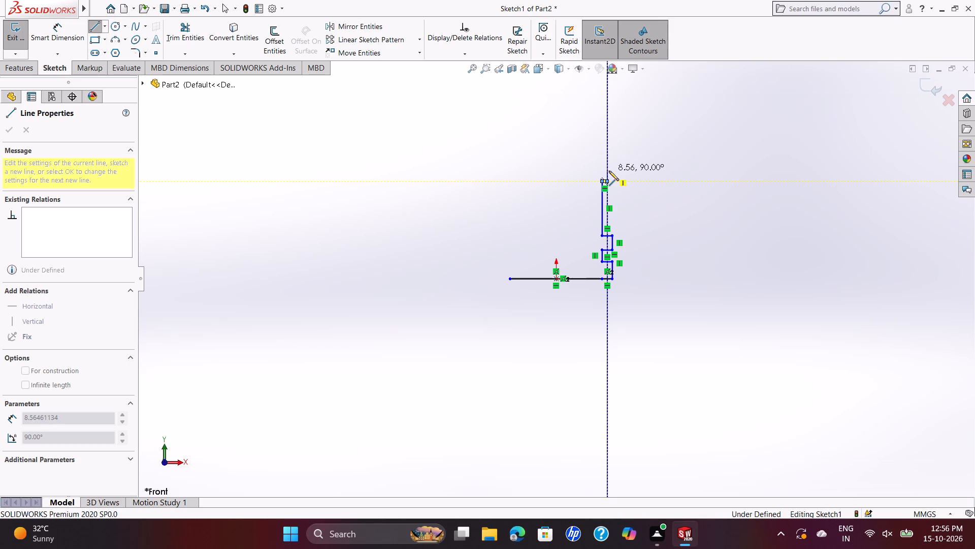
{"action": "left_click", "coordinate": [610, 176]}
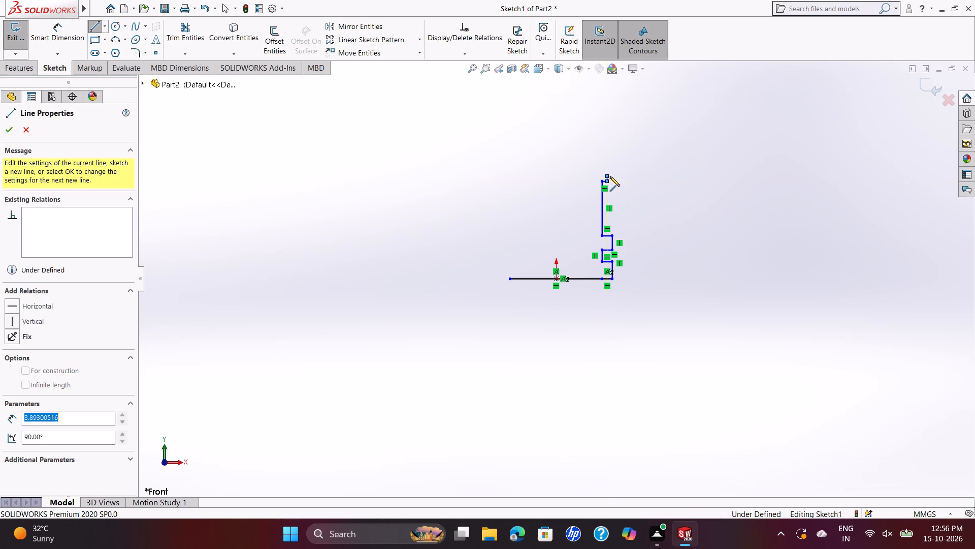
{"action": "left_click", "coordinate": [600, 176]}
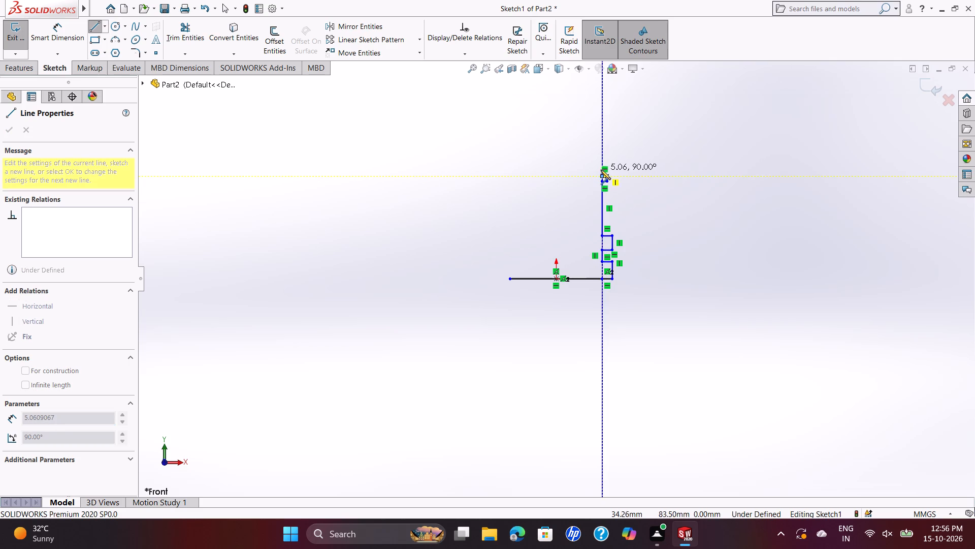
{"action": "left_click", "coordinate": [601, 170]}
{"action": "left_click", "coordinate": [607, 169]}
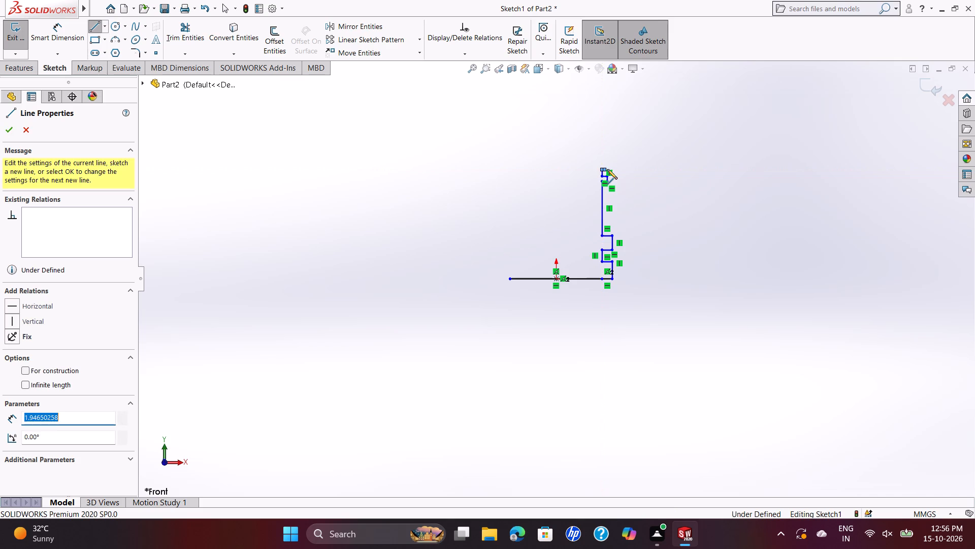
Finish the profile's top with a rise about 4.8 mm, lines about 3.9 mm inward and outward joined by a short rise, another rise, and an inward line.
{"action": "scroll", "coordinate": [608, 159], "scroll_direction": "up", "scroll_amount": 2}
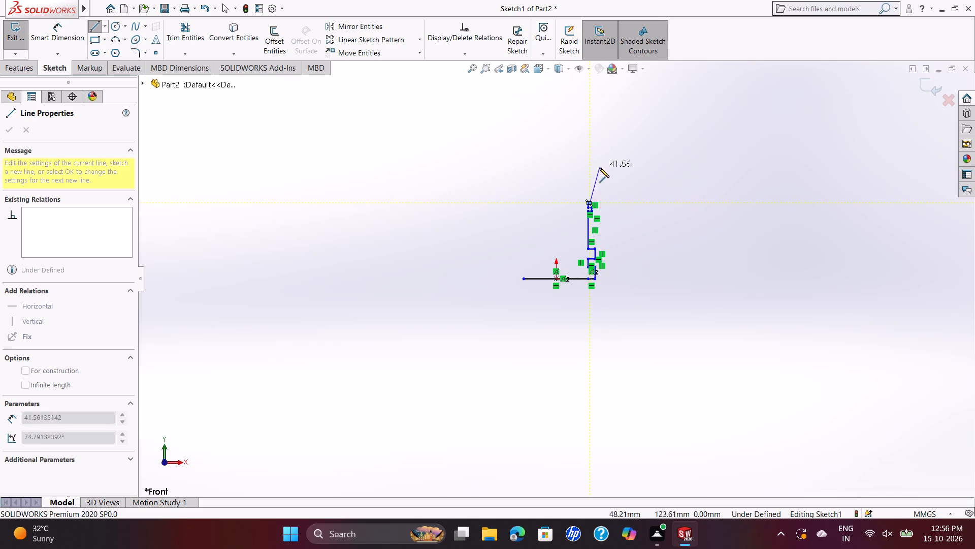
{"action": "scroll", "coordinate": [590, 187], "scroll_direction": "up", "scroll_amount": 3}
{"action": "scroll", "coordinate": [596, 220], "scroll_direction": "down", "scroll_amount": 4}
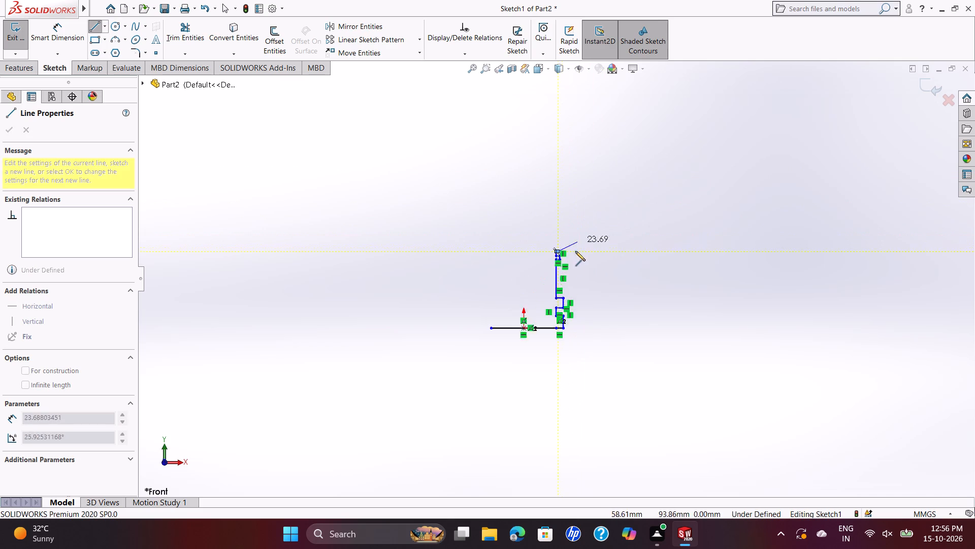
{"action": "scroll", "coordinate": [536, 324], "scroll_direction": "up", "scroll_amount": 1}
{"action": "scroll", "coordinate": [537, 320], "scroll_direction": "down", "scroll_amount": 5}
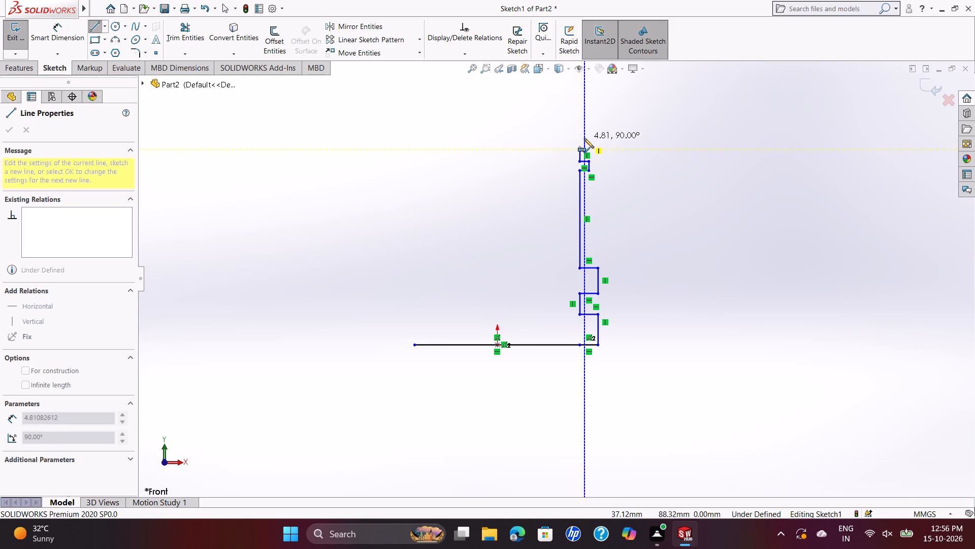
{"action": "left_click", "coordinate": [584, 139]}
{"action": "left_click", "coordinate": [575, 139]}
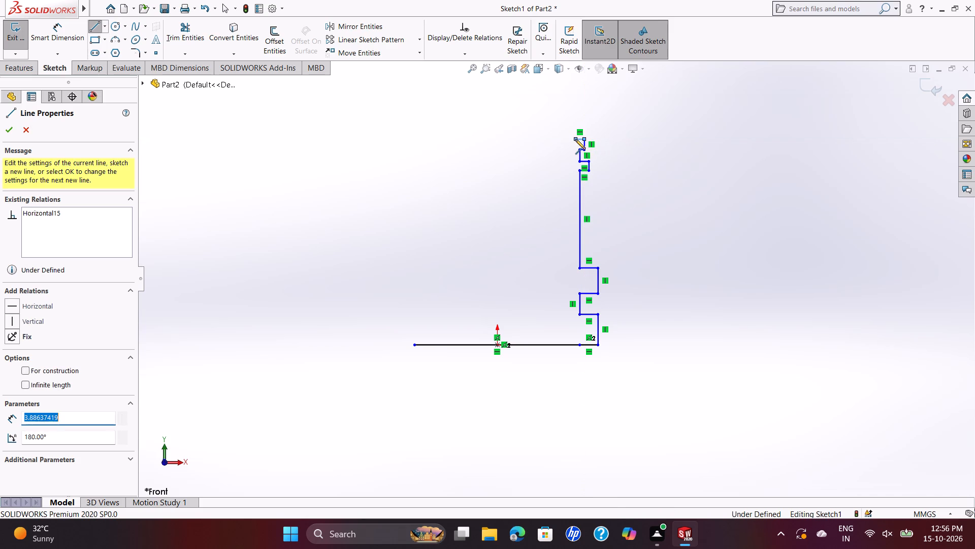
{"action": "left_click", "coordinate": [575, 132]}
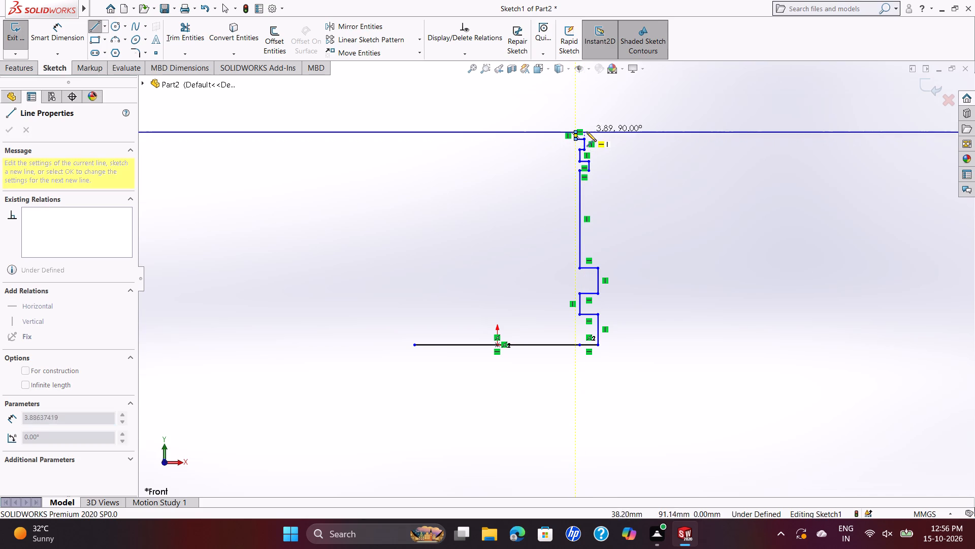
{"action": "left_click", "coordinate": [587, 132]}
{"action": "left_click", "coordinate": [583, 122]}
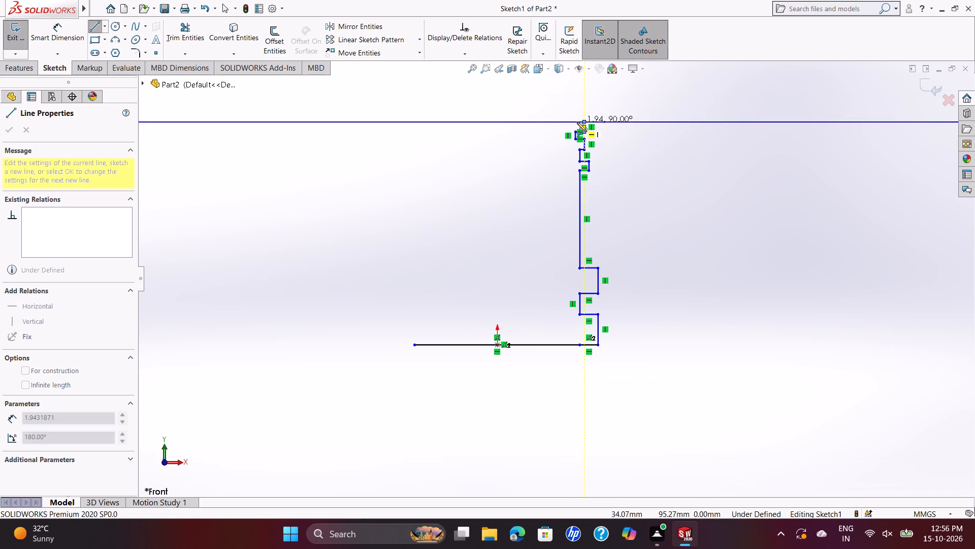
{"action": "left_click", "coordinate": [575, 122]}
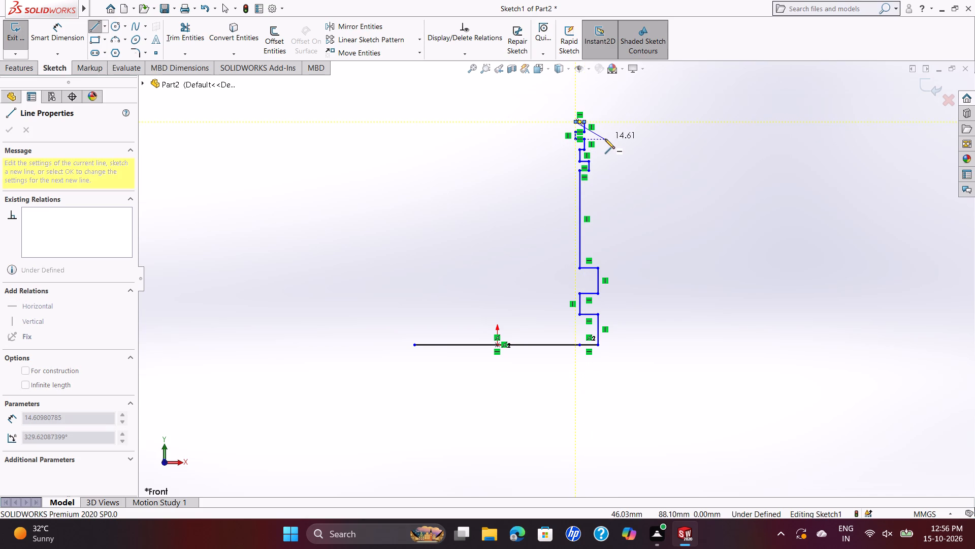
{"action": "key", "text": "Escape"}
Exit the profile sketch and clear its selection.
{"action": "double_click", "coordinate": [629, 201]}
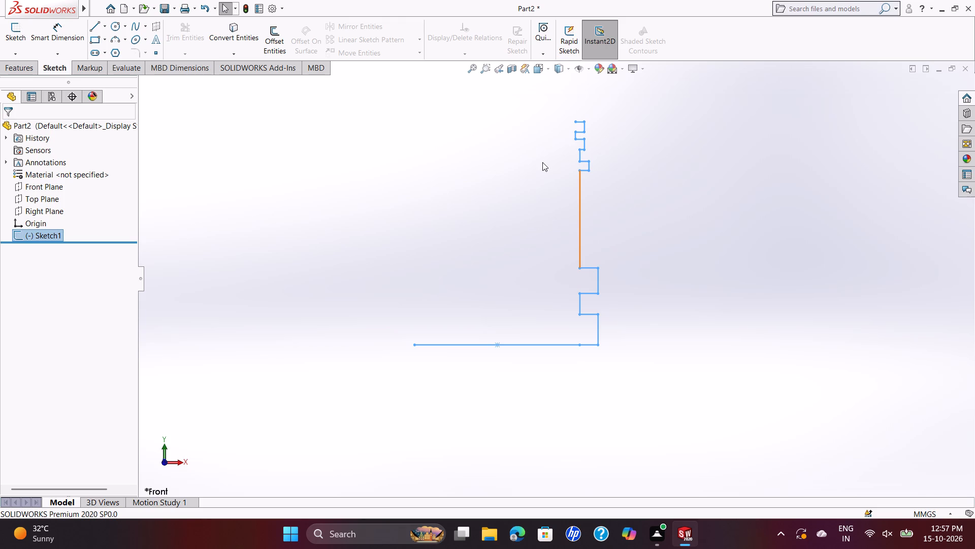
{"action": "left_click", "coordinate": [508, 342]}
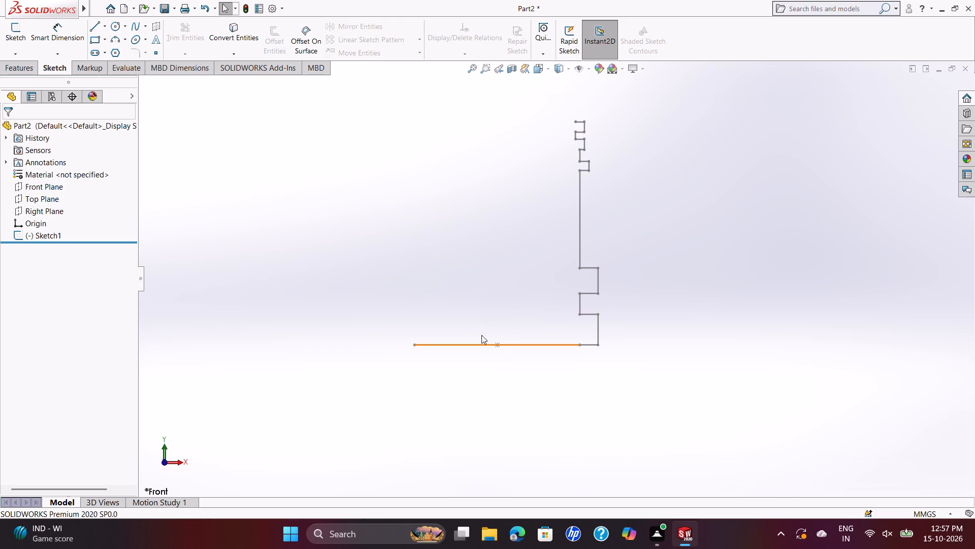
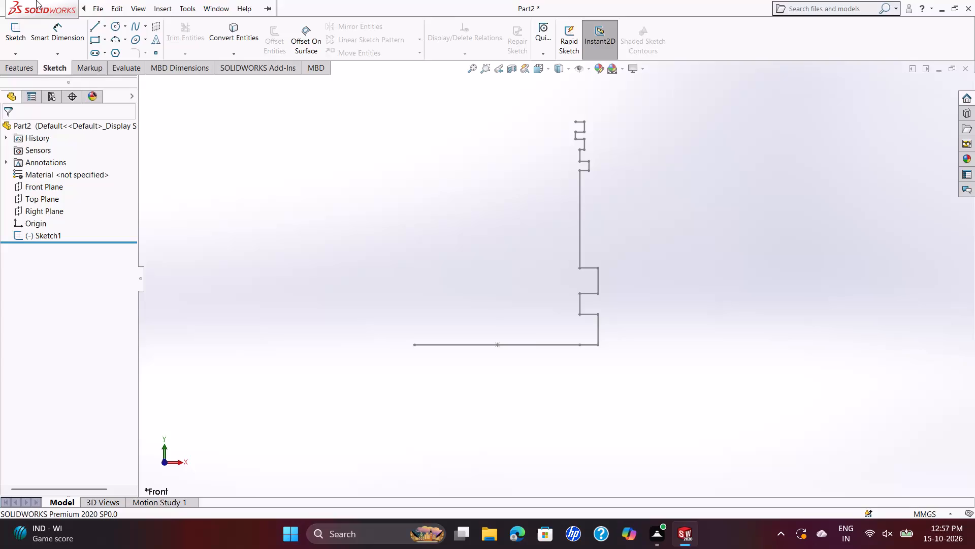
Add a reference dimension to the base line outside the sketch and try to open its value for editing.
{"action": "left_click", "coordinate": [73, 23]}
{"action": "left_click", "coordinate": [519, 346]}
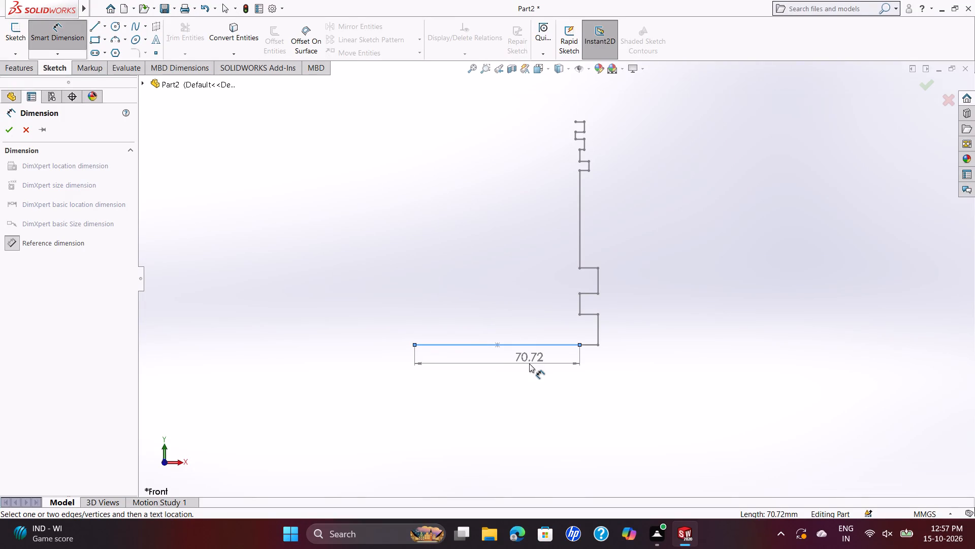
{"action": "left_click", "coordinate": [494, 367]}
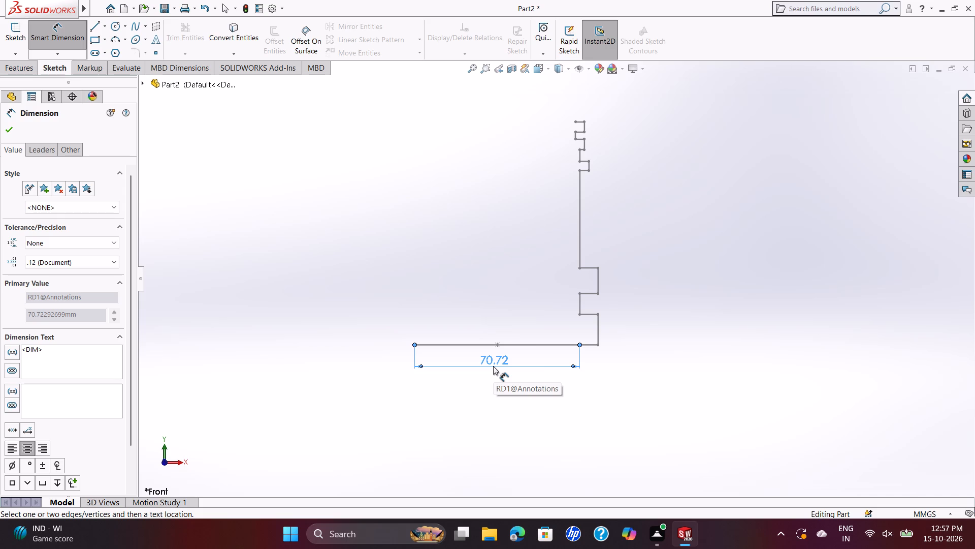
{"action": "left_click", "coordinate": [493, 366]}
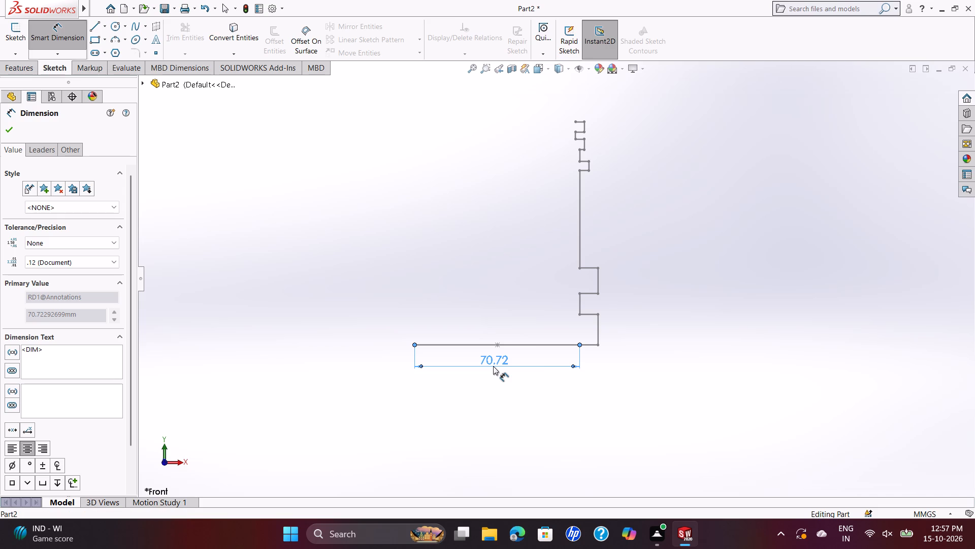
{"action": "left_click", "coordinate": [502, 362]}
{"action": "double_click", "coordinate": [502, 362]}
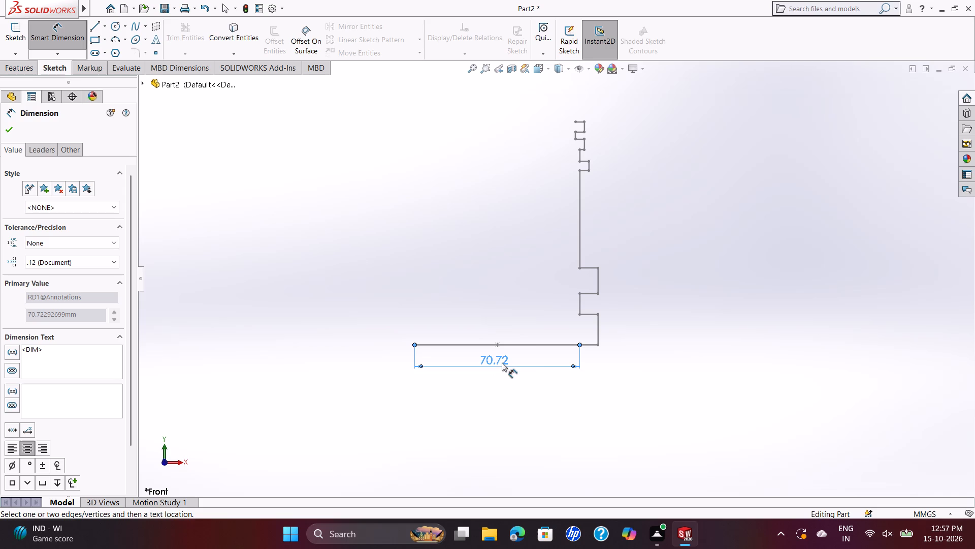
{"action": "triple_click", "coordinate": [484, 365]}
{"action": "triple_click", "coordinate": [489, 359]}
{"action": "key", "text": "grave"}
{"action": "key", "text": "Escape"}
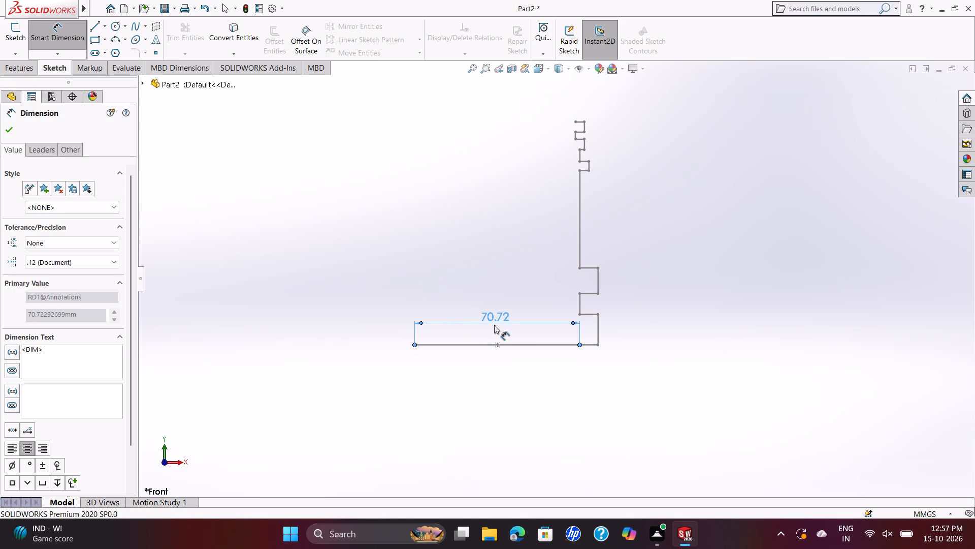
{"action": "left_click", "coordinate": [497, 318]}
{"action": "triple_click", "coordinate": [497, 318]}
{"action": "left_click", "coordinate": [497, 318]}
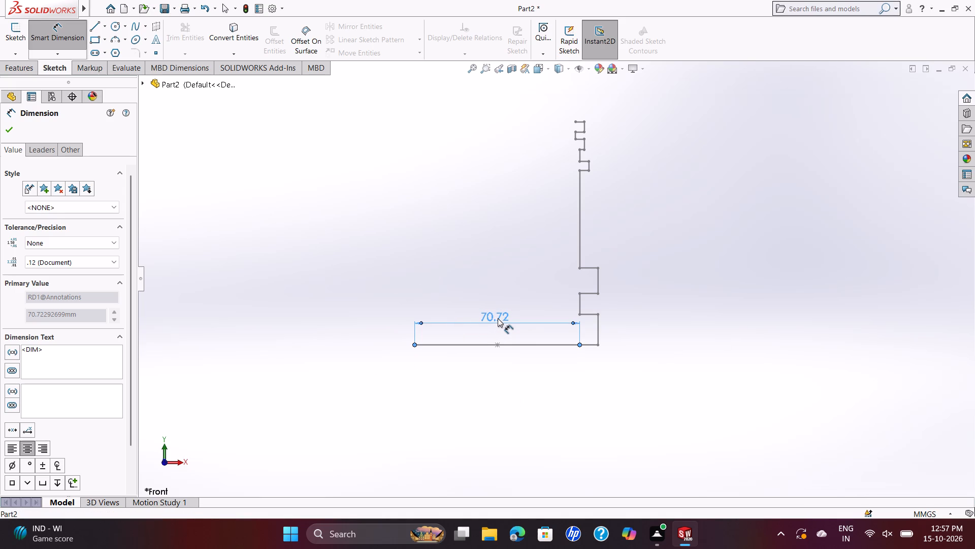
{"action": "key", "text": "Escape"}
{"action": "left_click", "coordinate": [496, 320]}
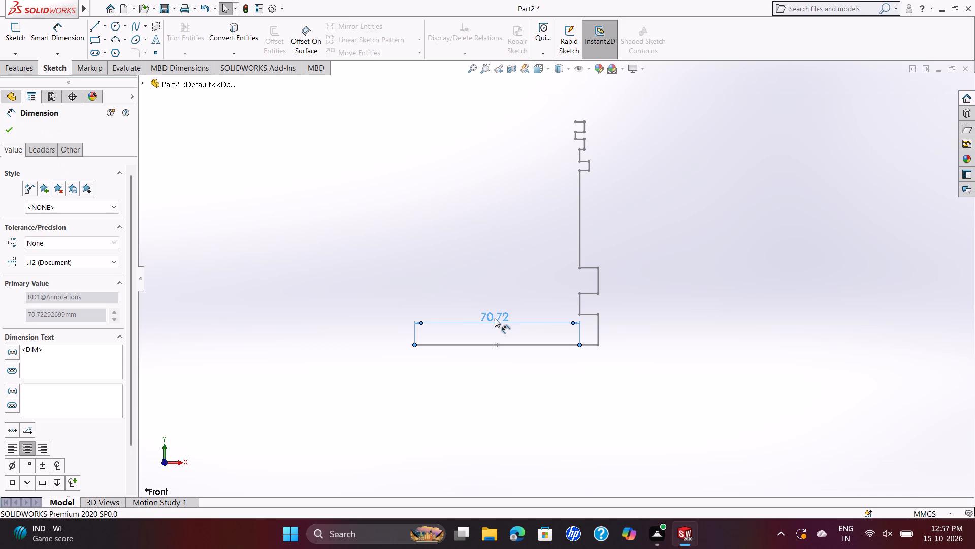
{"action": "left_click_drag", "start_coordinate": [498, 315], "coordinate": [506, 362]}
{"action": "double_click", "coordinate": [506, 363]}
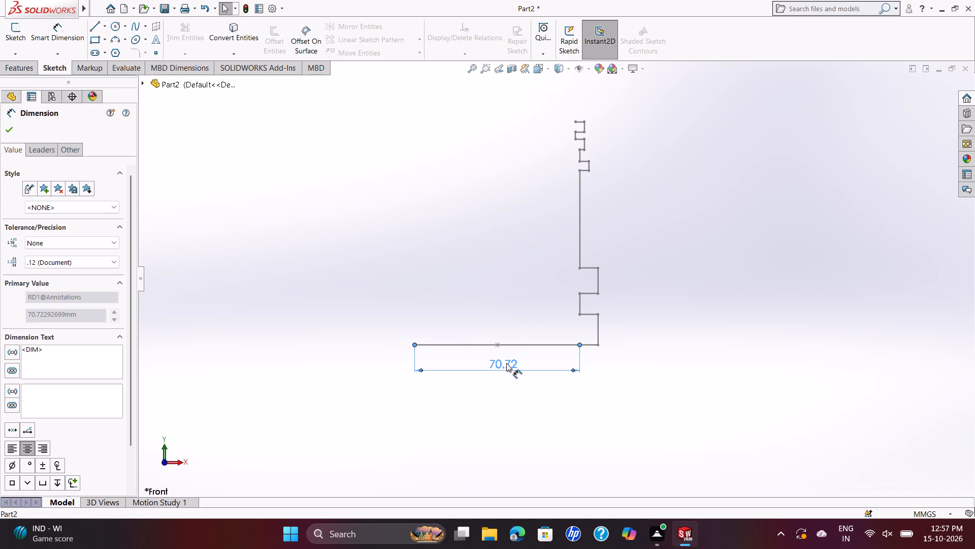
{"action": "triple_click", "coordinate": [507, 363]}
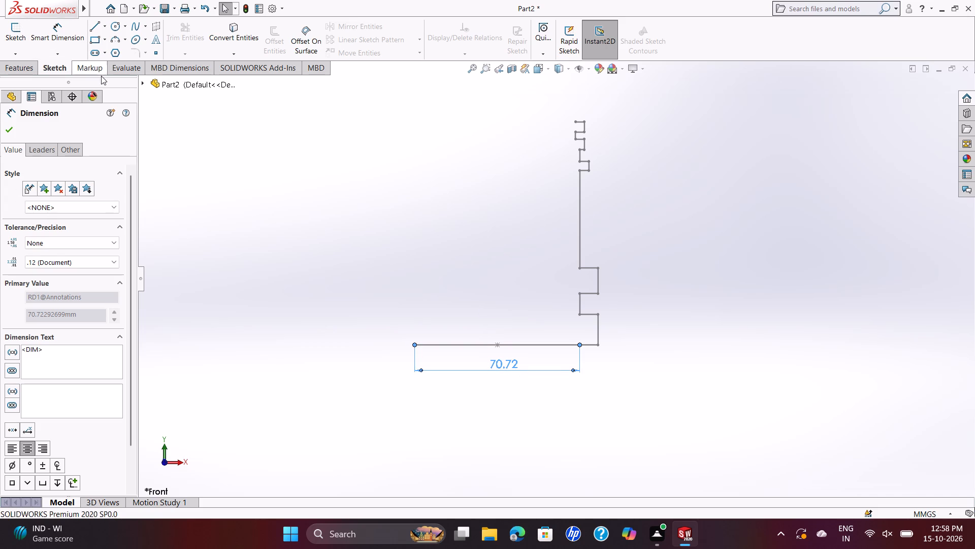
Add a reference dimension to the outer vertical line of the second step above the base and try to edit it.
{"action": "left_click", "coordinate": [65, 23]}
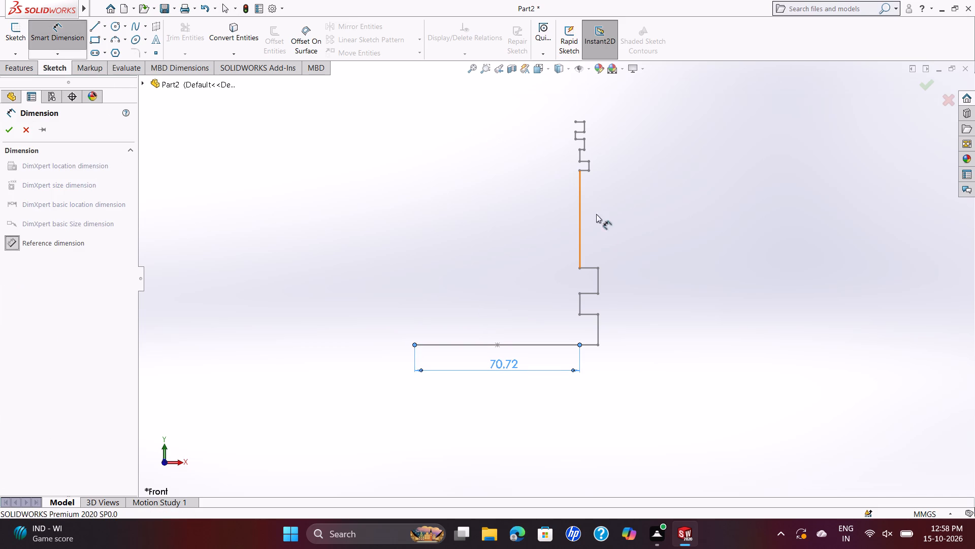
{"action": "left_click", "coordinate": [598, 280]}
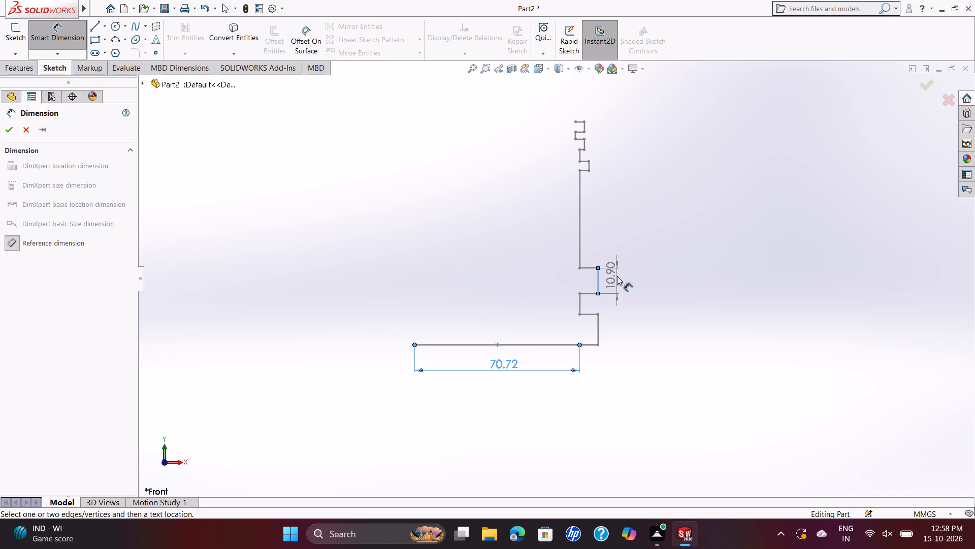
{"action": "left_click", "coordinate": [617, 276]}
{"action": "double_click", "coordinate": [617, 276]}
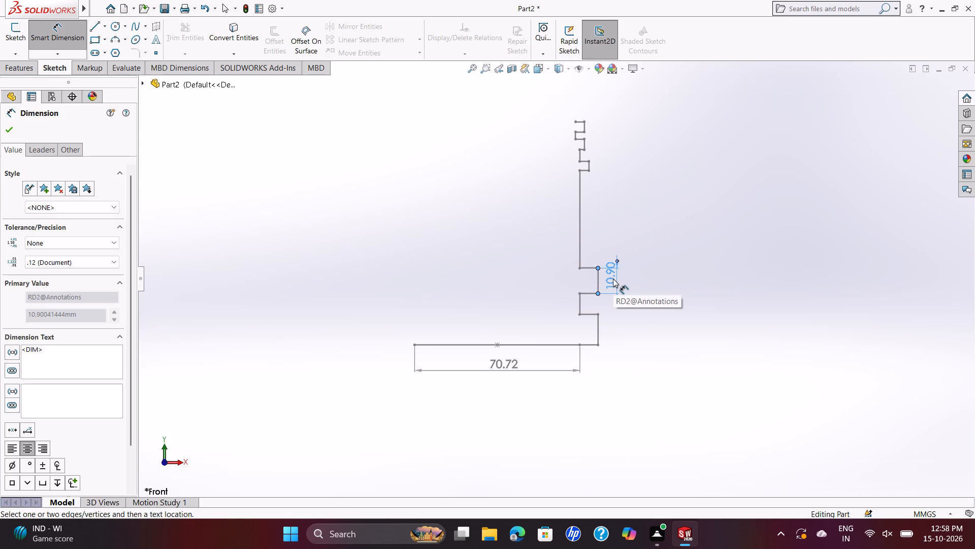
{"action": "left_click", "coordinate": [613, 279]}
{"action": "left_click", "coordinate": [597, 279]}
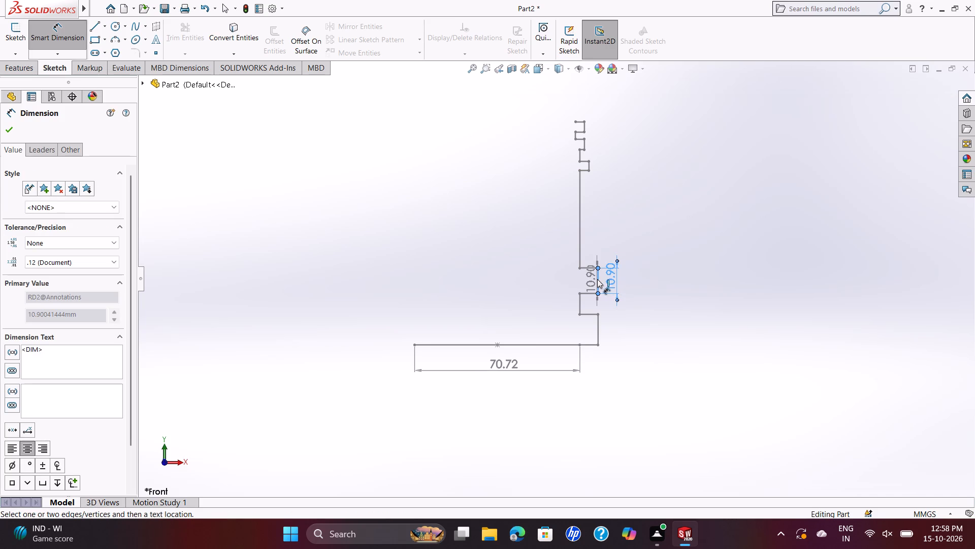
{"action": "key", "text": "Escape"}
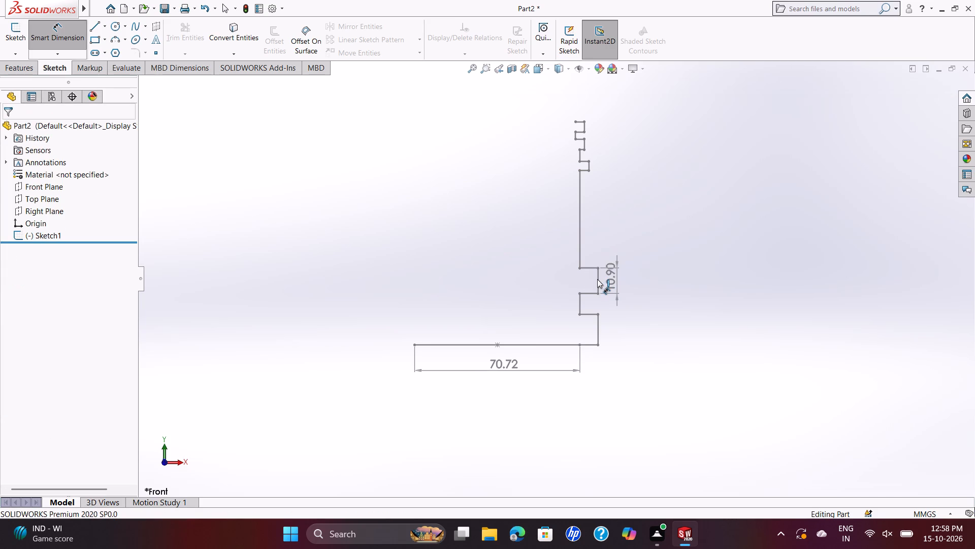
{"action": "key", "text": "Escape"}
Reopen the profile sketch for editing and set the base line's length to 74 mm.
{"action": "left_click", "coordinate": [533, 345]}
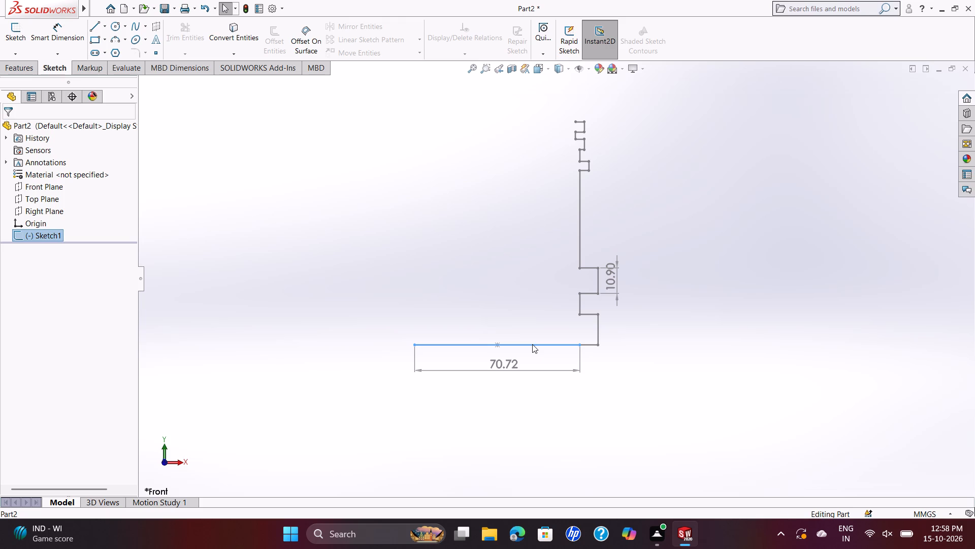
{"action": "double_click", "coordinate": [532, 343]}
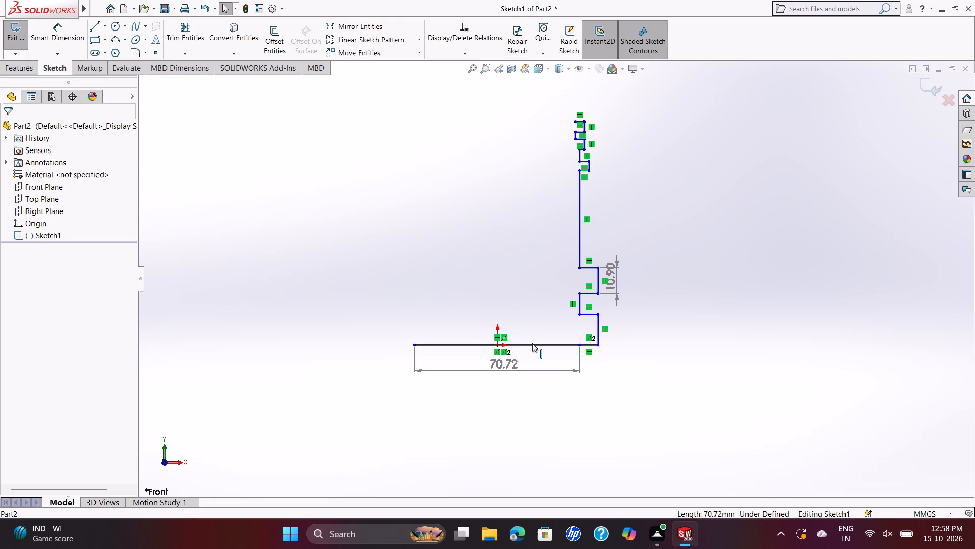
{"action": "left_click", "coordinate": [535, 345]}
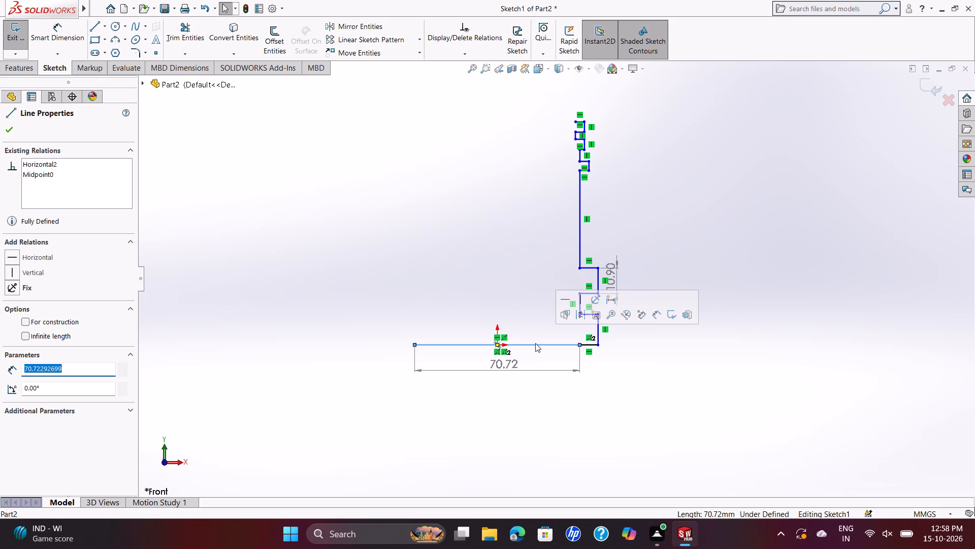
{"action": "key", "text": "7"}
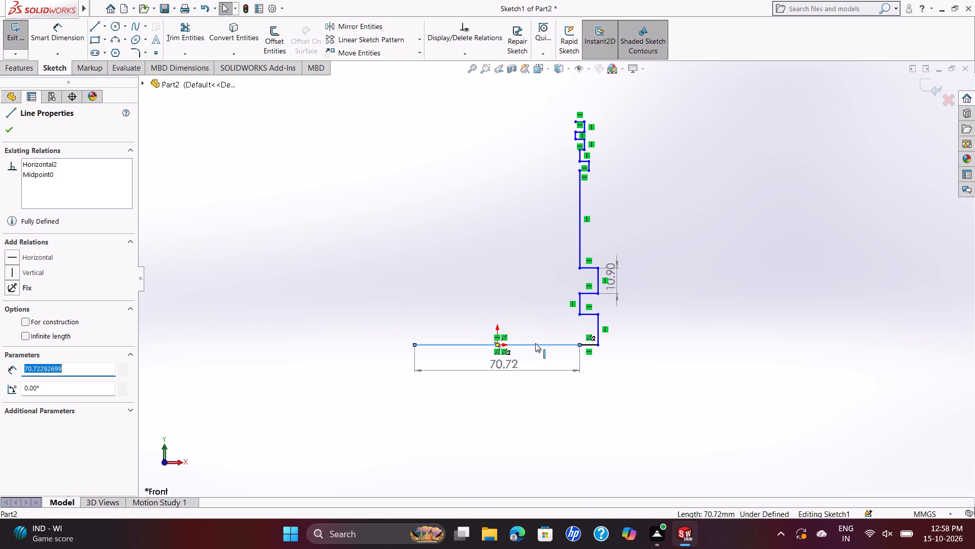
{"action": "key", "text": "4"}
{"action": "key", "text": "Return"}
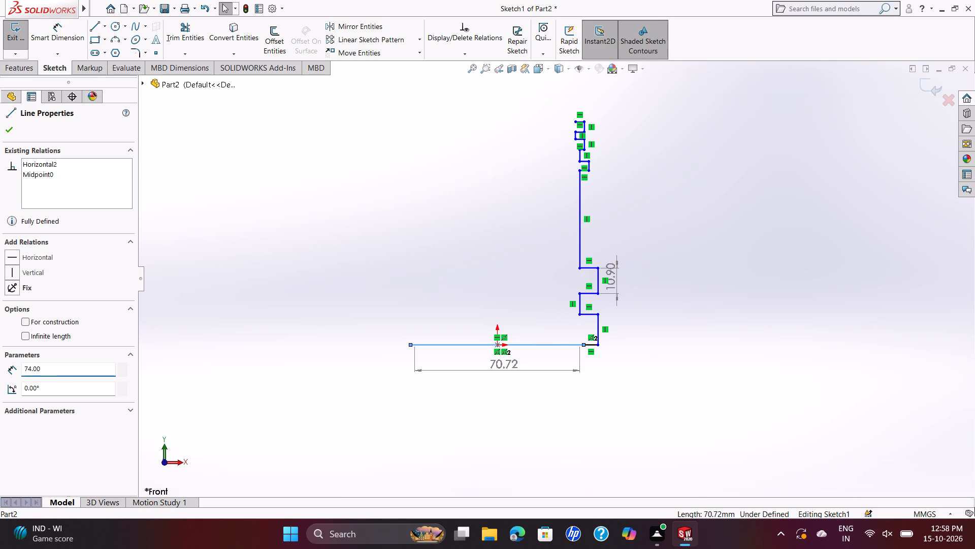
{"action": "left_click", "coordinate": [577, 374]}
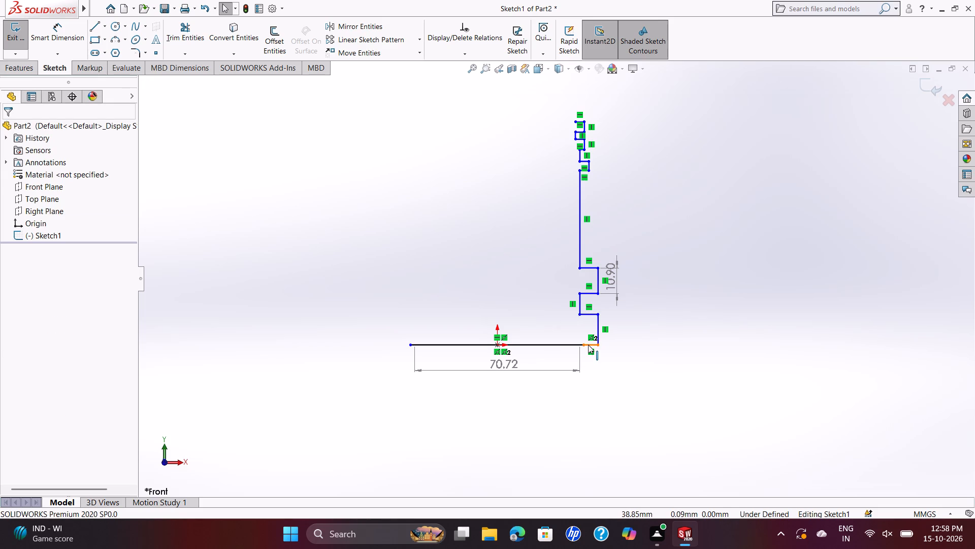
Set the short horizontal line at the base line's outer end to 5 mm and dimension its length.
{"action": "left_click", "coordinate": [588, 345]}
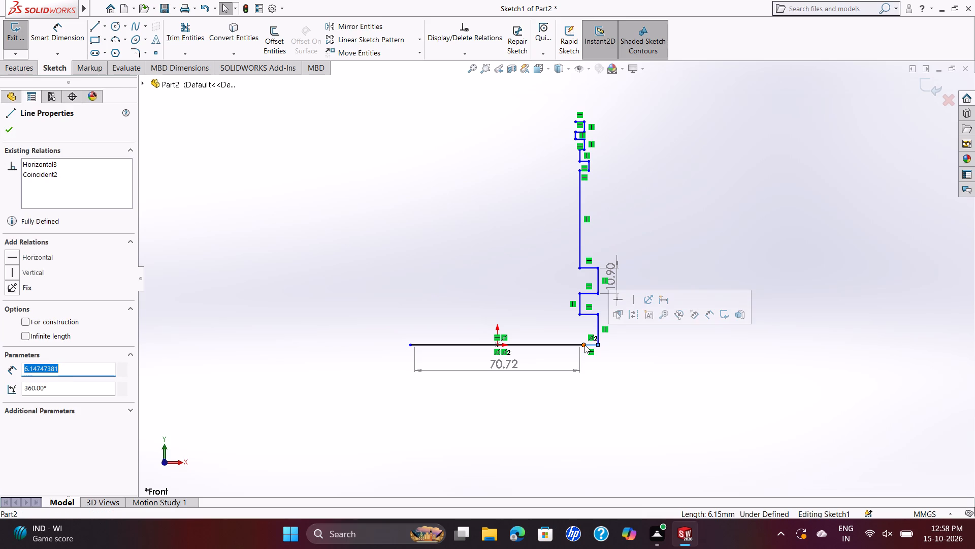
{"action": "key", "text": "5"}
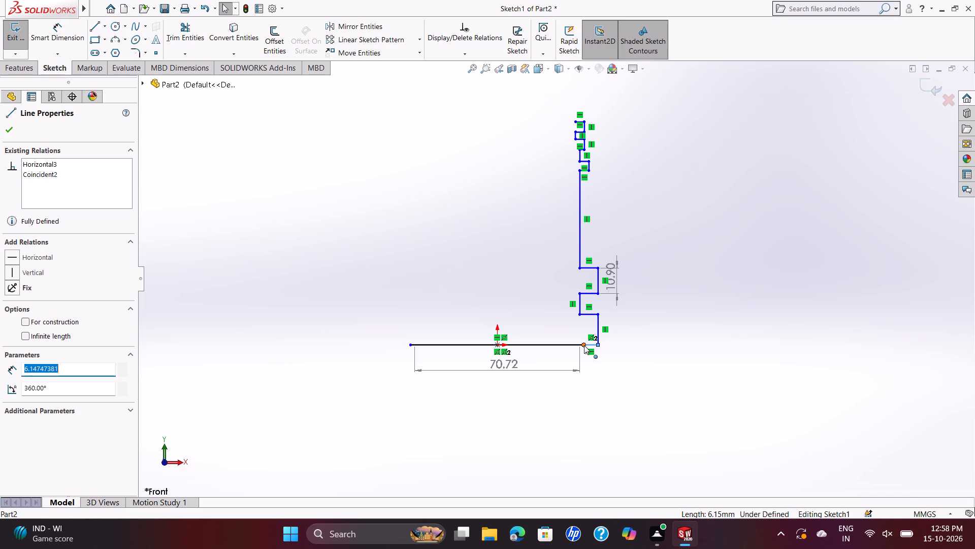
{"action": "key", "text": "Return"}
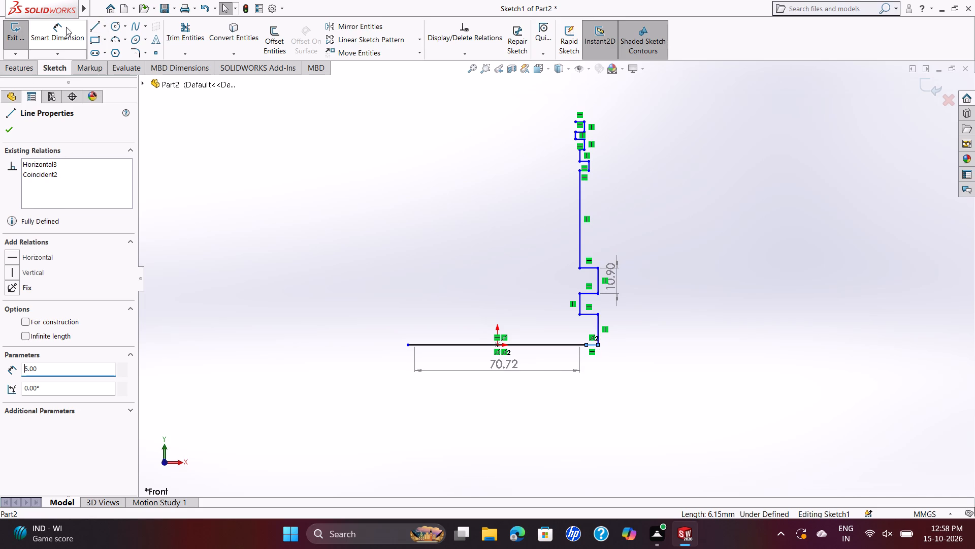
{"action": "left_click", "coordinate": [66, 27]}
{"action": "left_click", "coordinate": [591, 347]}
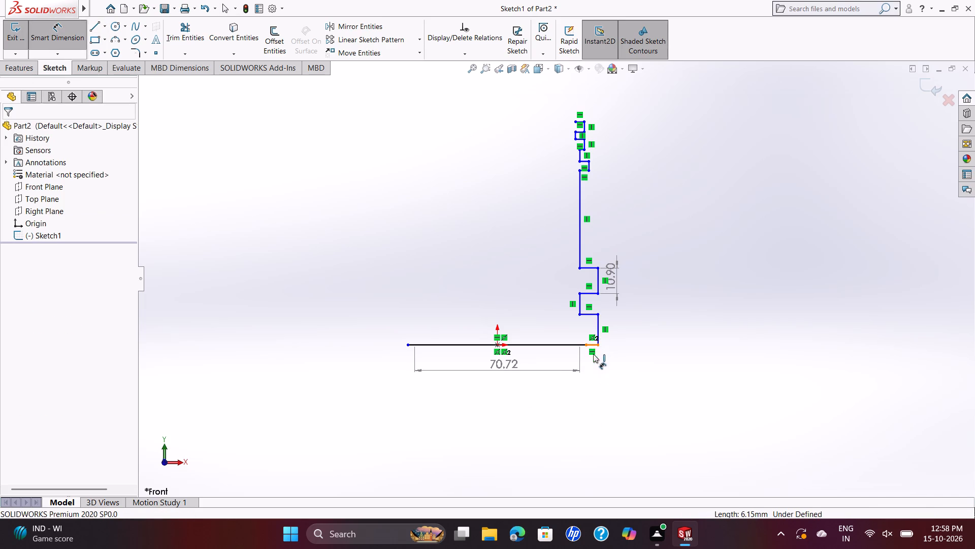
{"action": "left_click", "coordinate": [591, 371]}
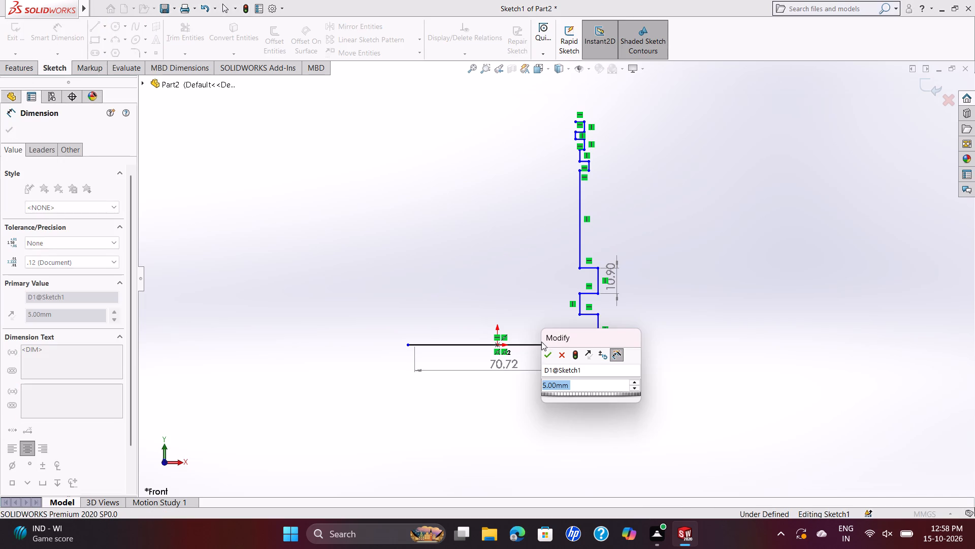
{"action": "left_click", "coordinate": [549, 356]}
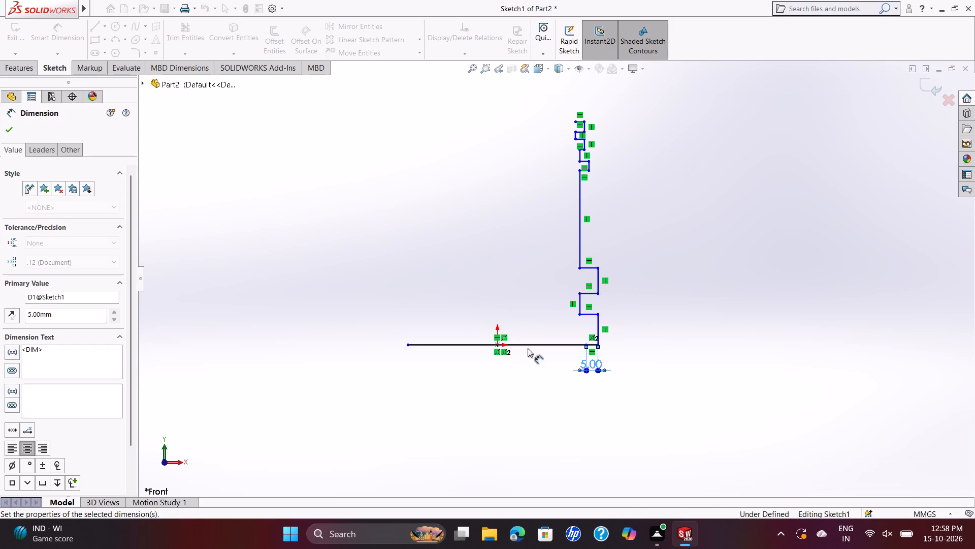
Dimension the base line centred on the origin at 74 mm.
{"action": "left_click", "coordinate": [528, 346]}
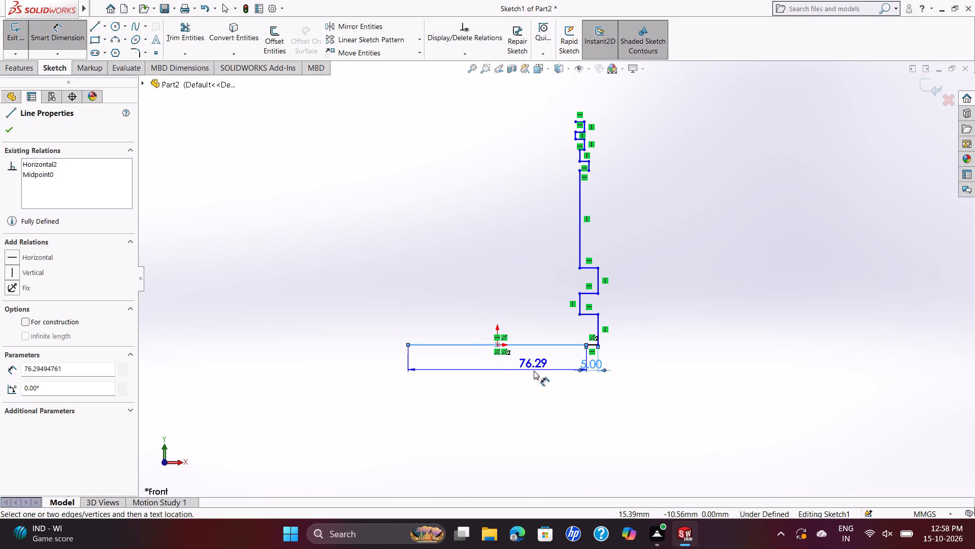
{"action": "left_click", "coordinate": [523, 370]}
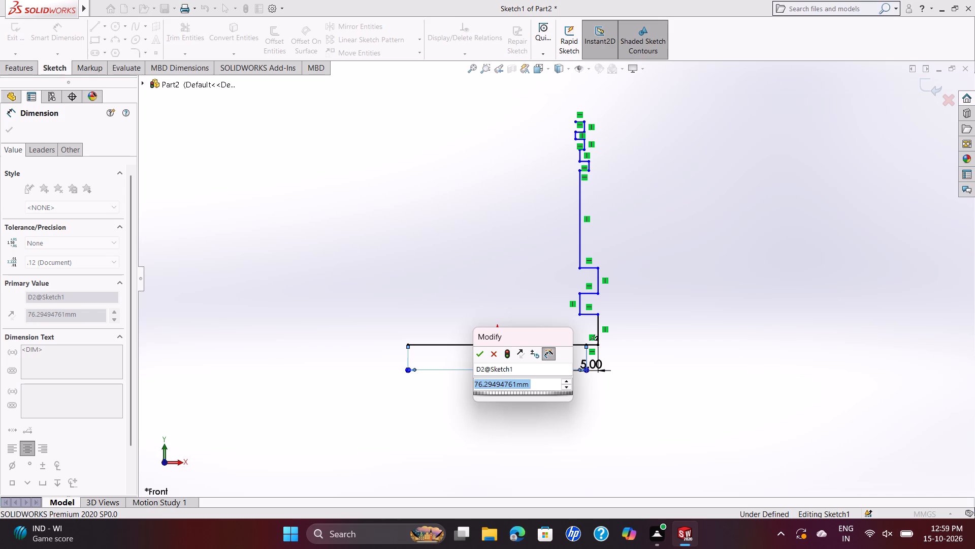
{"action": "key", "text": "4"}
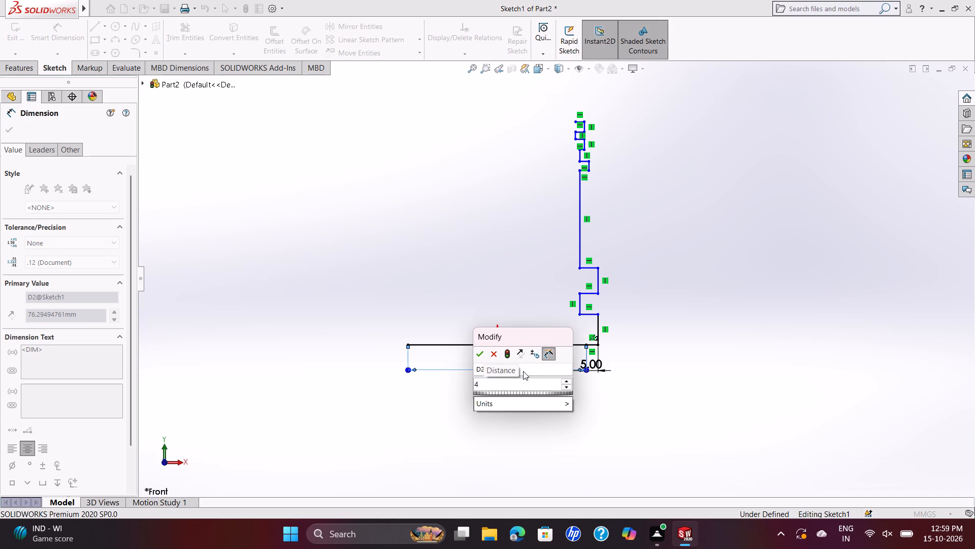
{"action": "key", "text": "BackSpace"}
{"action": "type", "text": "74"}
{"action": "key", "text": "Return"}
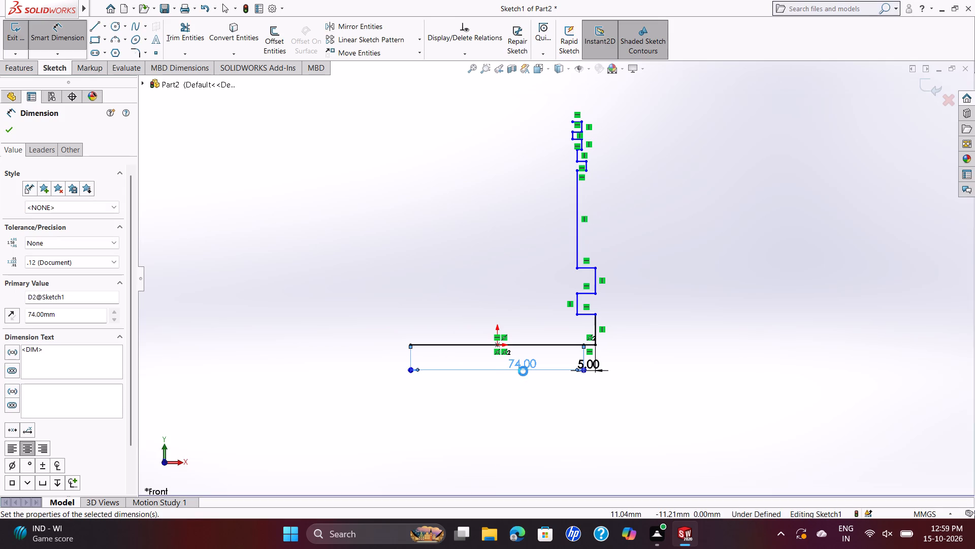
Set the outer vertical line rising from the 5 mm base segment to 7 mm and dimension its length.
{"action": "left_click", "coordinate": [597, 332]}
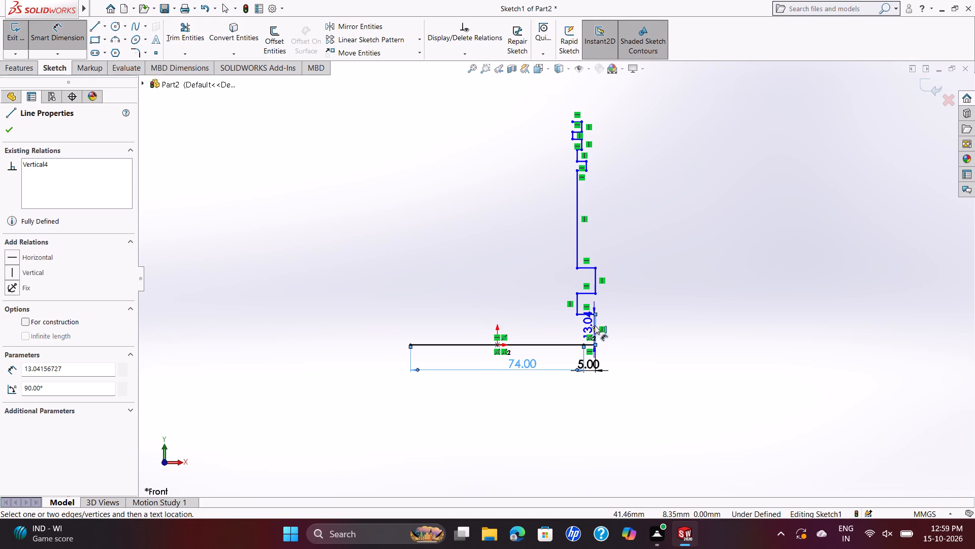
{"action": "left_click", "coordinate": [593, 326]}
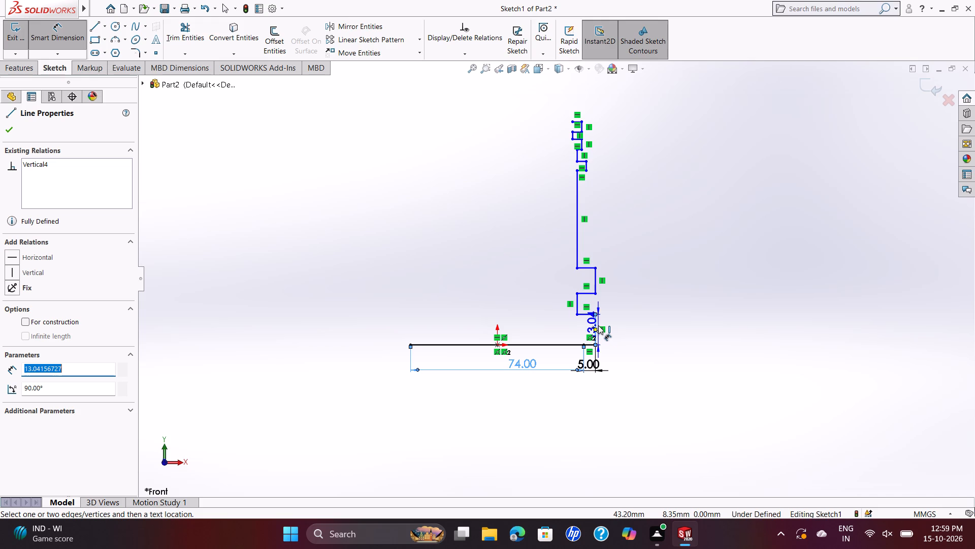
{"action": "key", "text": "7"}
{"action": "key", "text": "Return"}
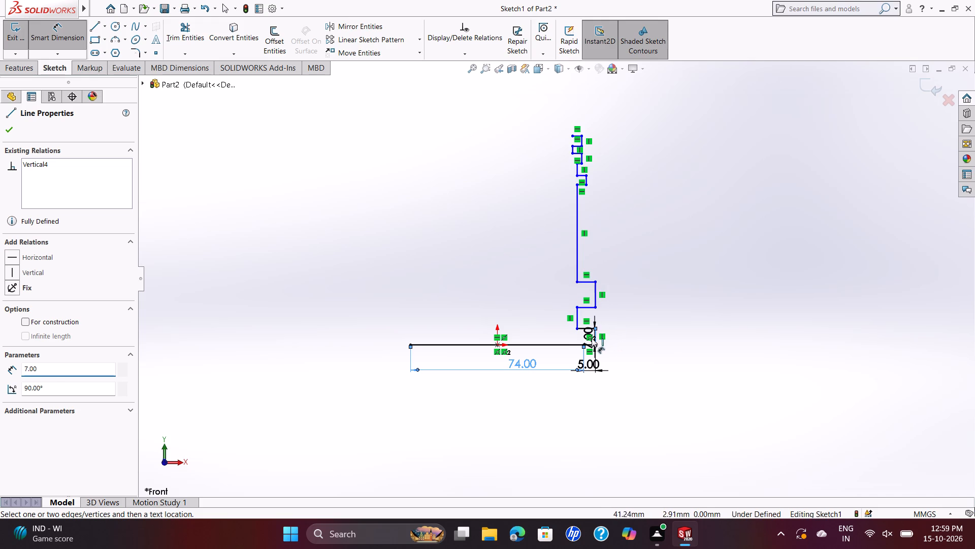
{"action": "left_click", "coordinate": [582, 338]}
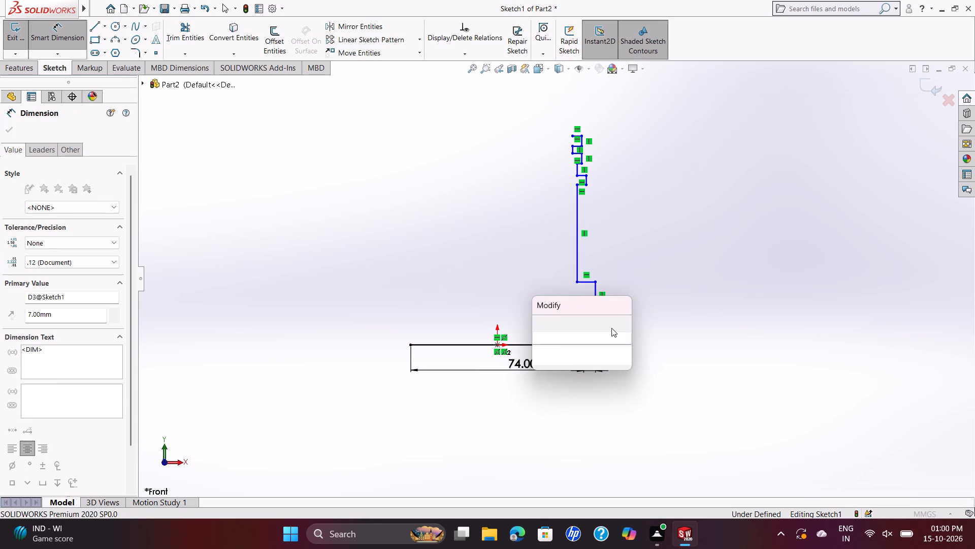
{"action": "left_click", "coordinate": [542, 320]}
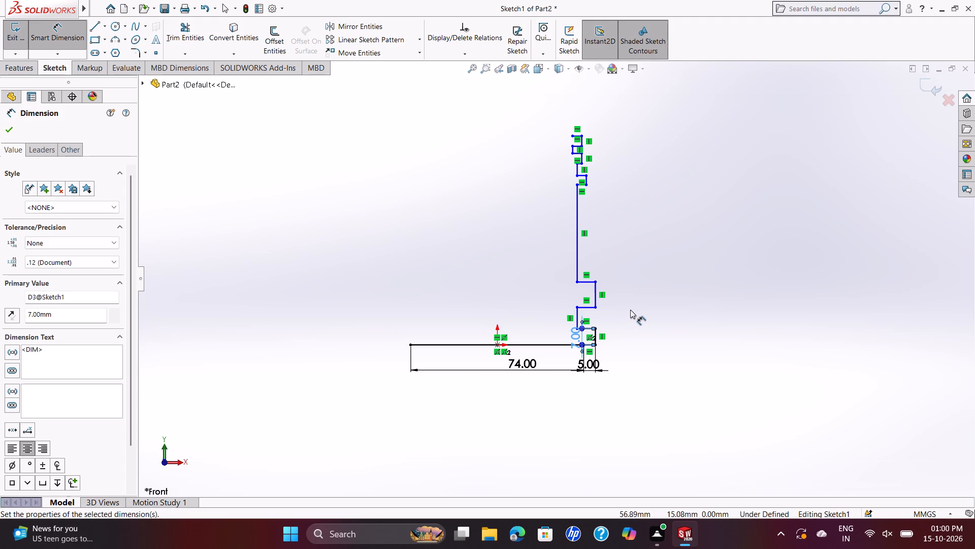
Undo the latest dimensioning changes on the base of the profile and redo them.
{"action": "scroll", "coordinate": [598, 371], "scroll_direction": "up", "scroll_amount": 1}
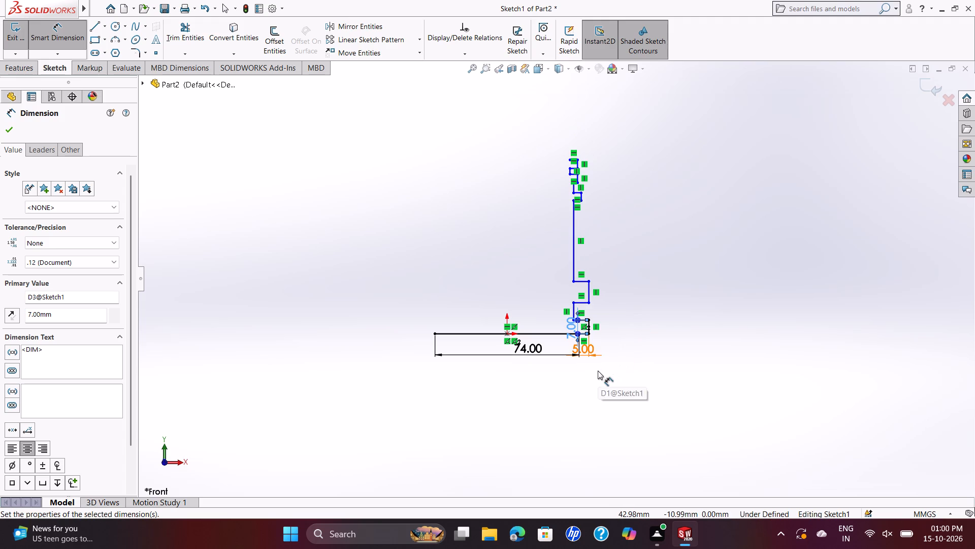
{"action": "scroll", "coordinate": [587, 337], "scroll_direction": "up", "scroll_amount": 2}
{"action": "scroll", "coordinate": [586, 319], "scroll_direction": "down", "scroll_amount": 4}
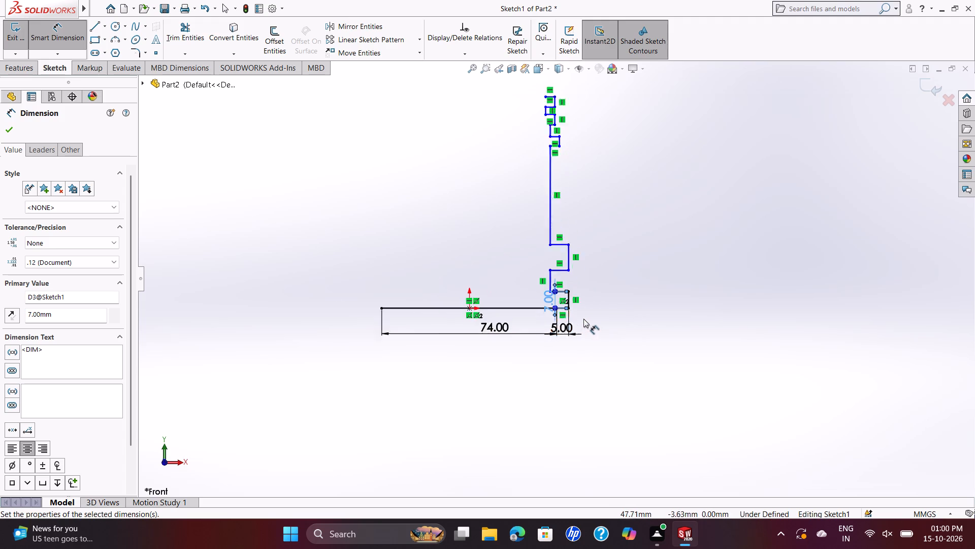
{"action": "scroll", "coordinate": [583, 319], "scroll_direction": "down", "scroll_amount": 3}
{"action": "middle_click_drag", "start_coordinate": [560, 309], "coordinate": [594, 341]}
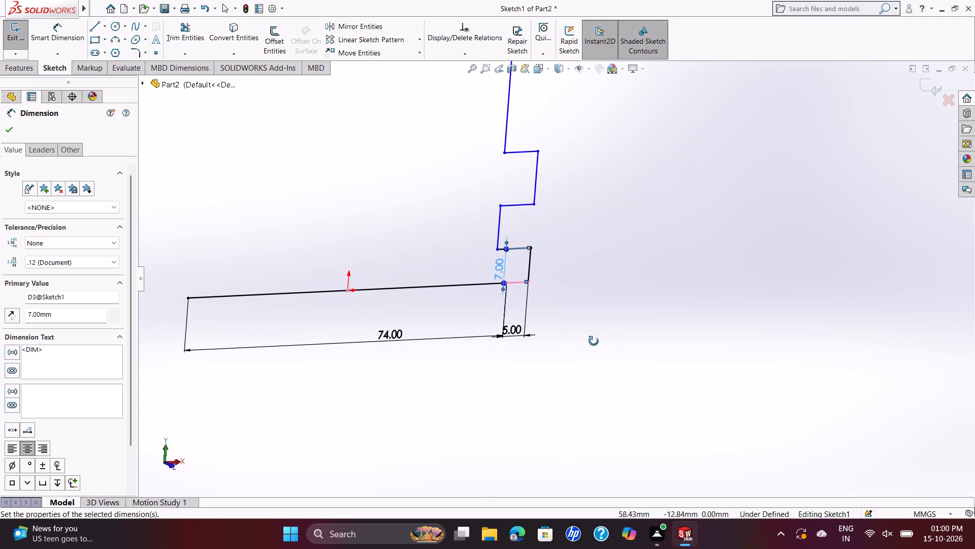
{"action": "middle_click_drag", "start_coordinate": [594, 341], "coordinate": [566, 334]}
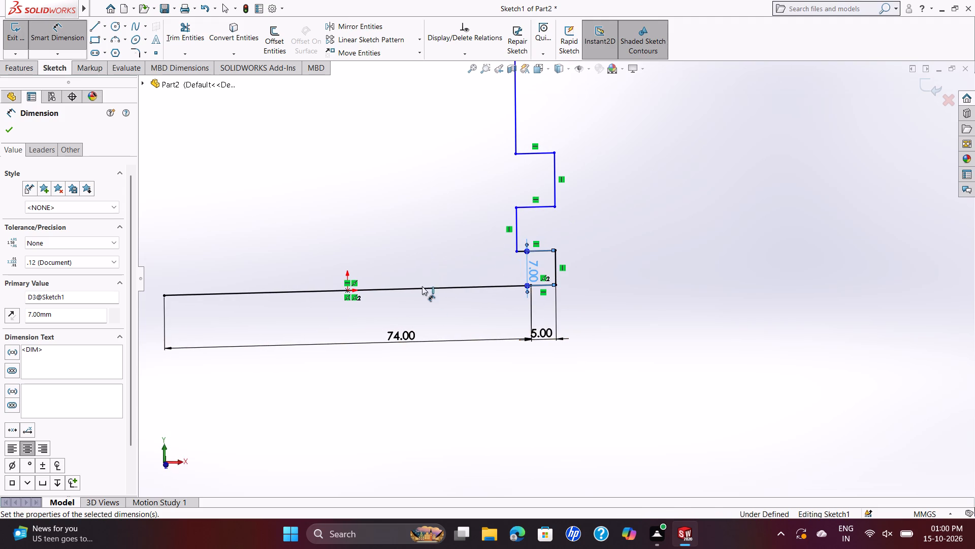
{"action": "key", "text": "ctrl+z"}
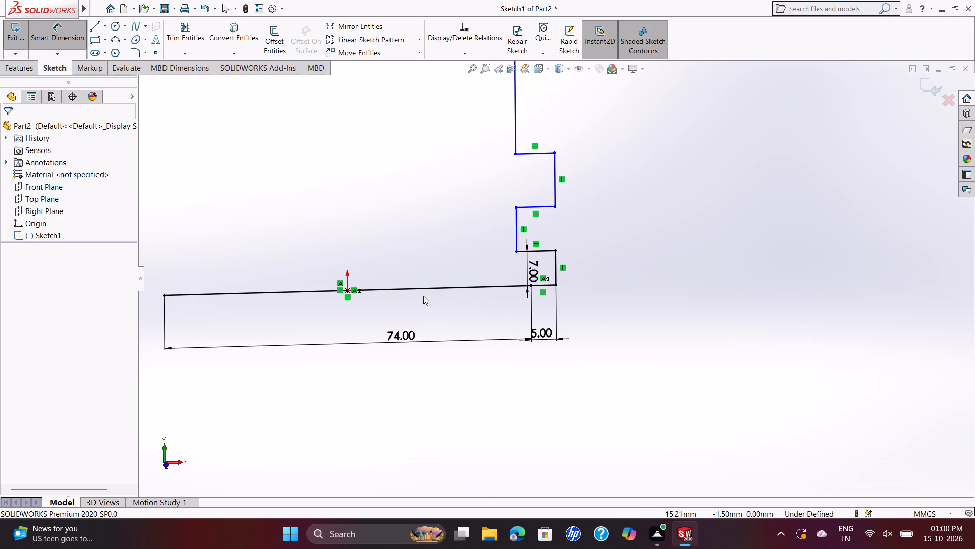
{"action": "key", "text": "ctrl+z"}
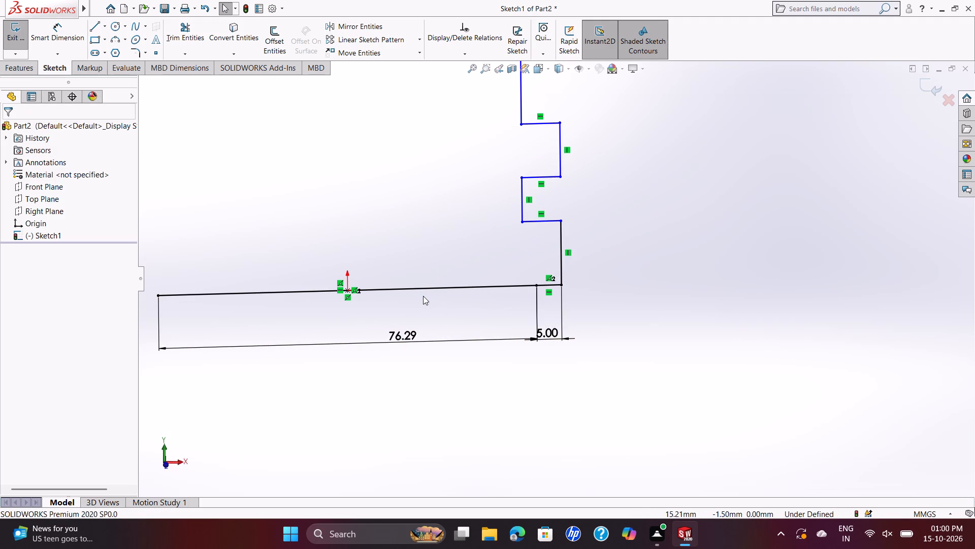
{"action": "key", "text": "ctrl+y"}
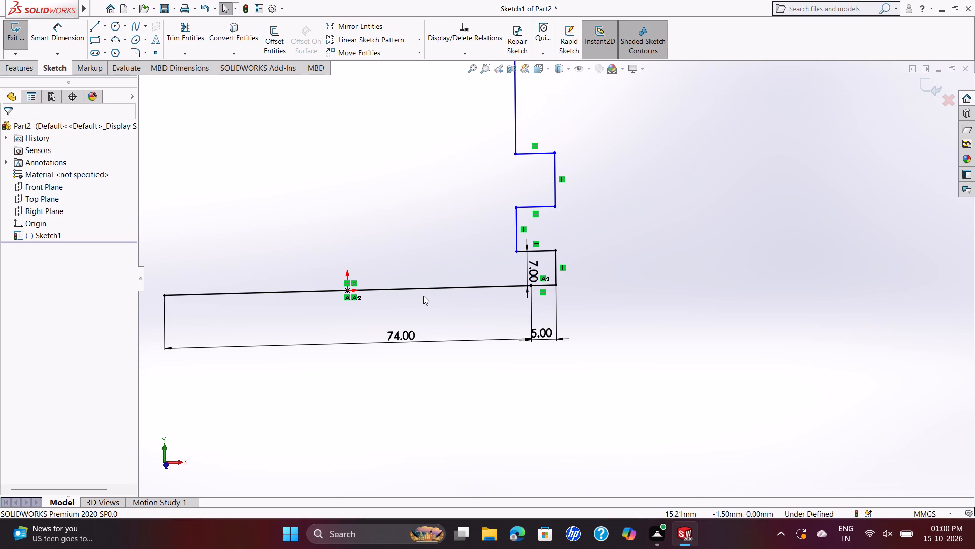
Sketch a horizontal line about 19.3 mm long inward from the upper end of the 7 mm vertical line.
{"action": "scroll", "coordinate": [353, 249], "scroll_direction": "down", "scroll_amount": 3}
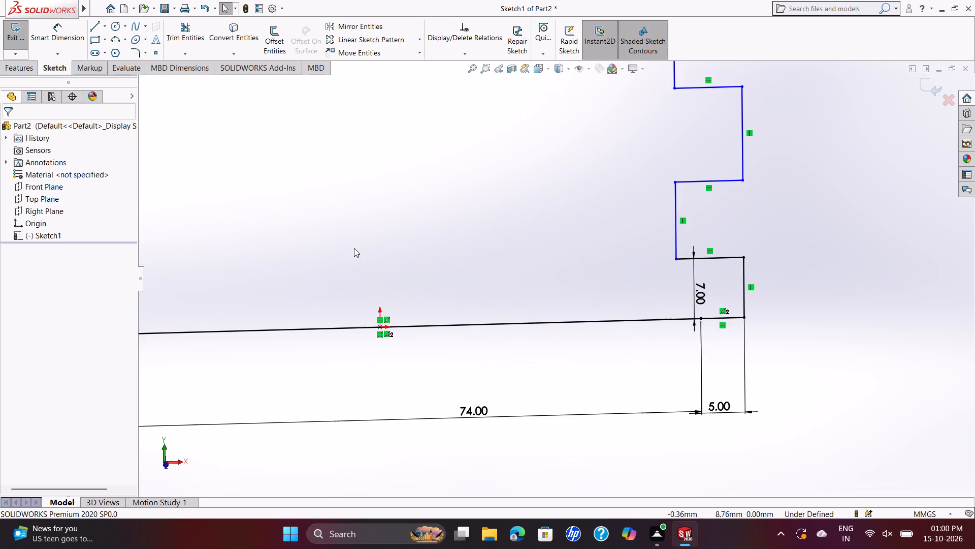
{"action": "scroll", "coordinate": [361, 248], "scroll_direction": "down", "scroll_amount": 1}
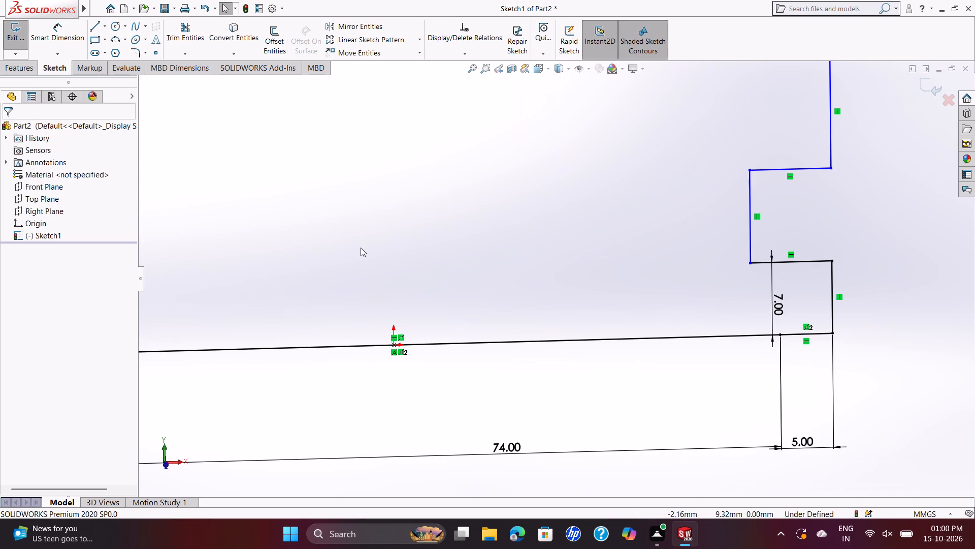
{"action": "key", "text": "ctrl+8"}
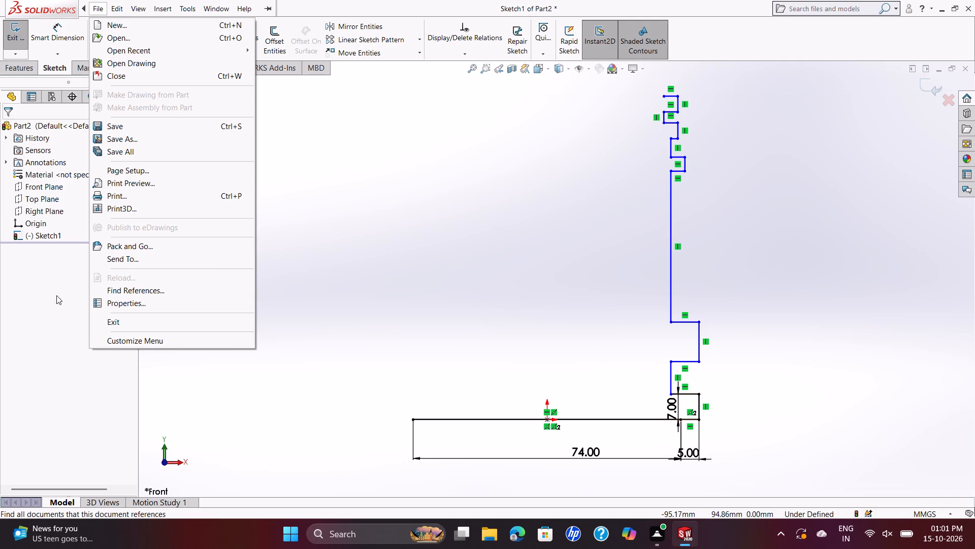
{"action": "left_click", "coordinate": [94, 21]}
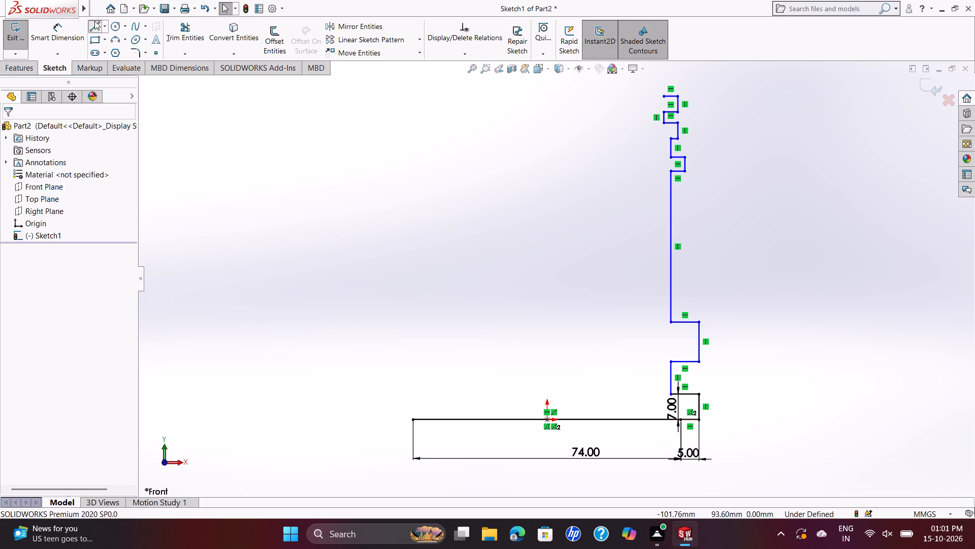
{"action": "left_click", "coordinate": [698, 394]}
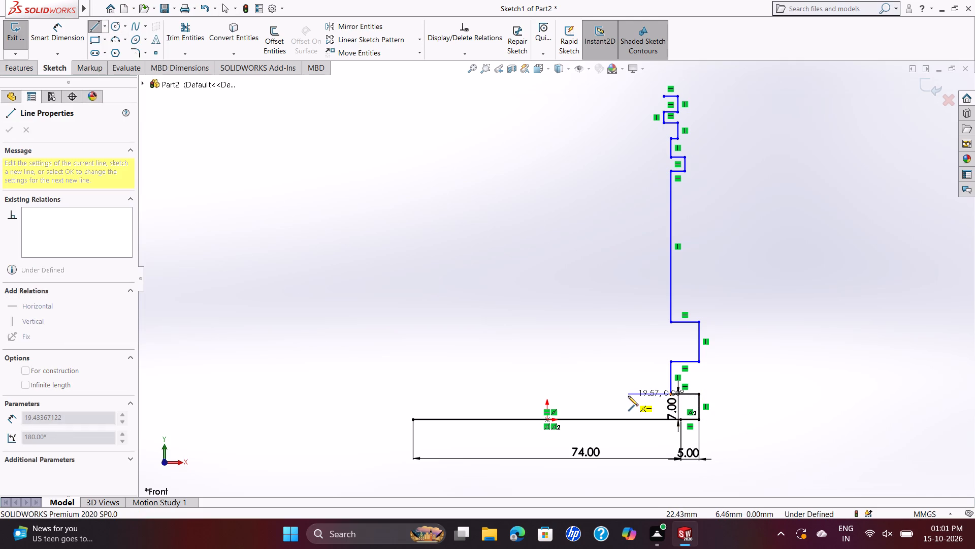
{"action": "left_click", "coordinate": [629, 396]}
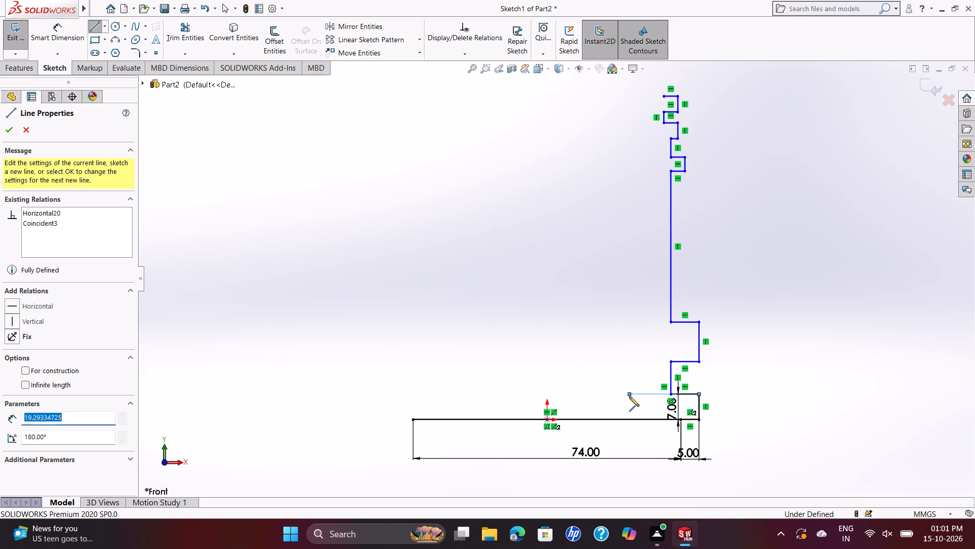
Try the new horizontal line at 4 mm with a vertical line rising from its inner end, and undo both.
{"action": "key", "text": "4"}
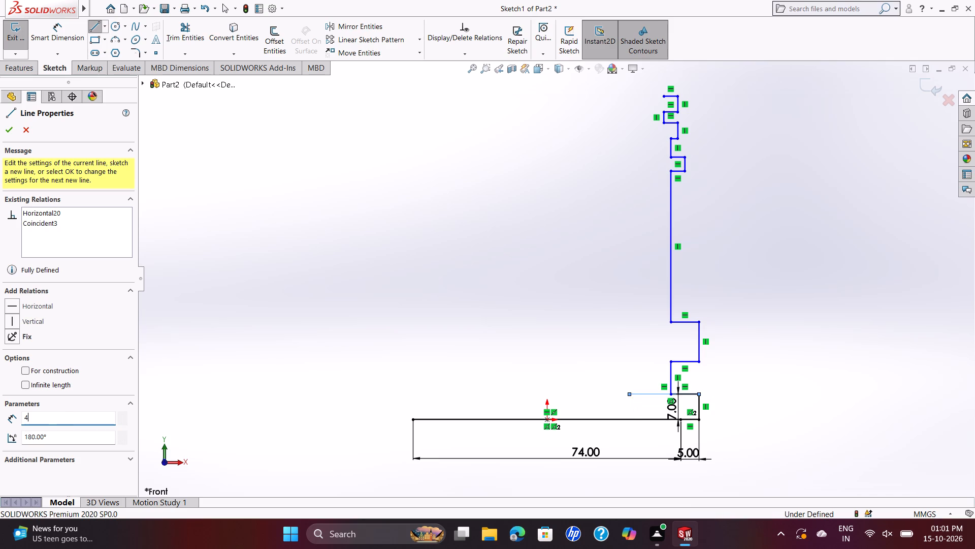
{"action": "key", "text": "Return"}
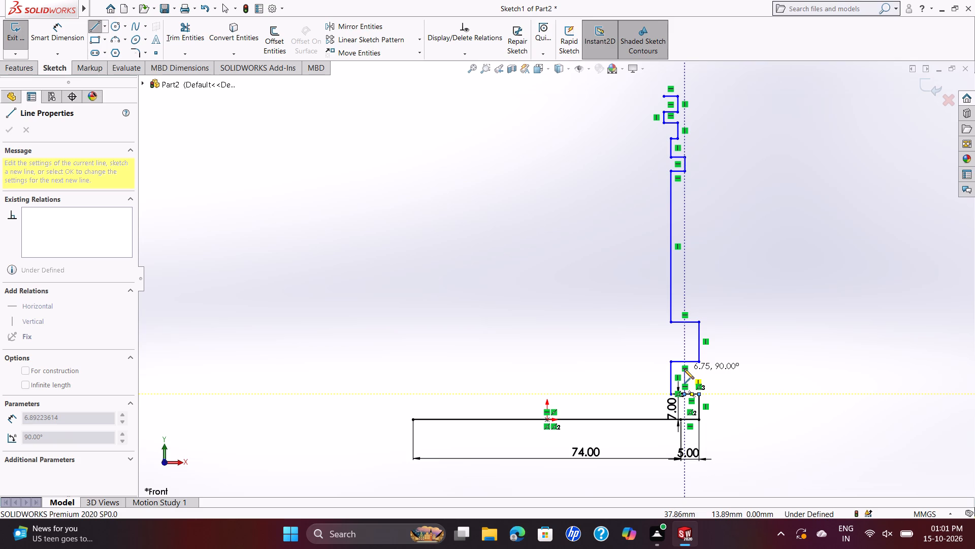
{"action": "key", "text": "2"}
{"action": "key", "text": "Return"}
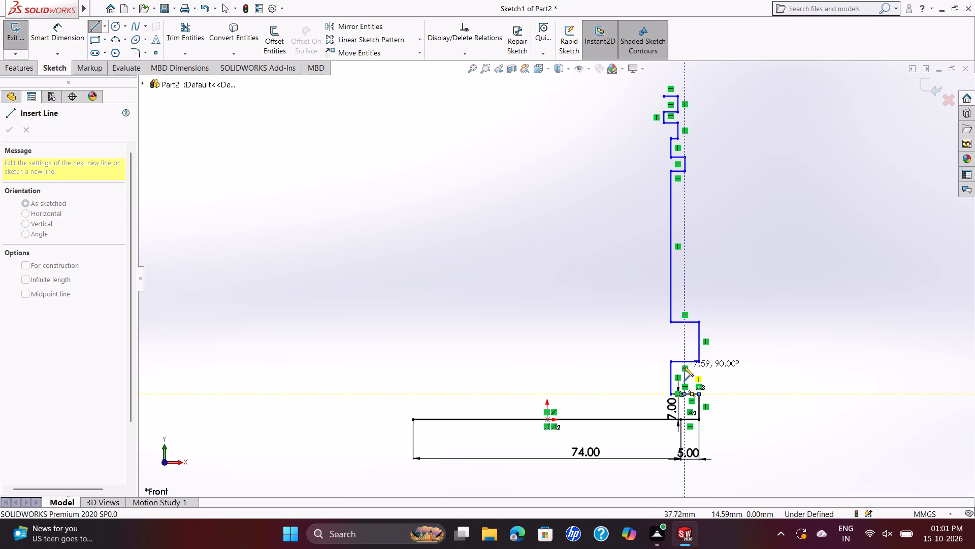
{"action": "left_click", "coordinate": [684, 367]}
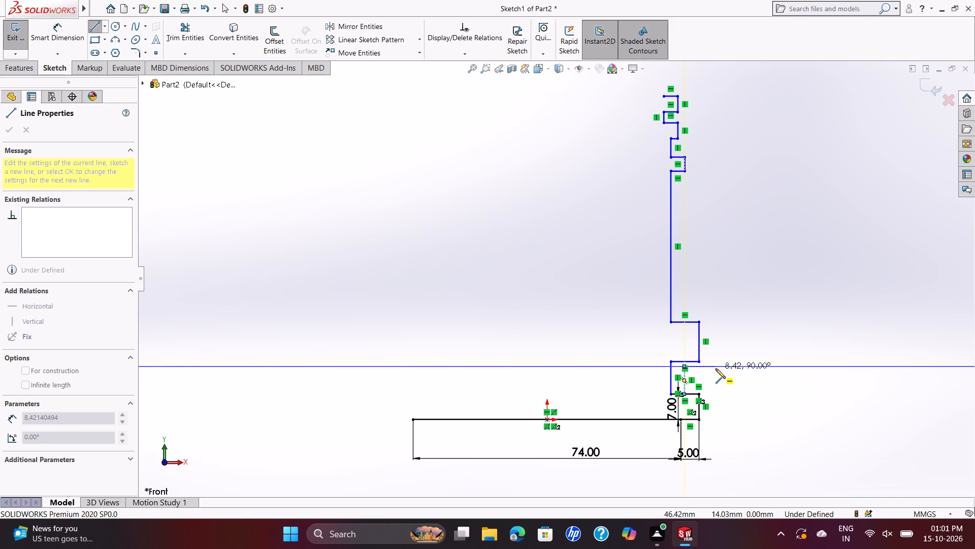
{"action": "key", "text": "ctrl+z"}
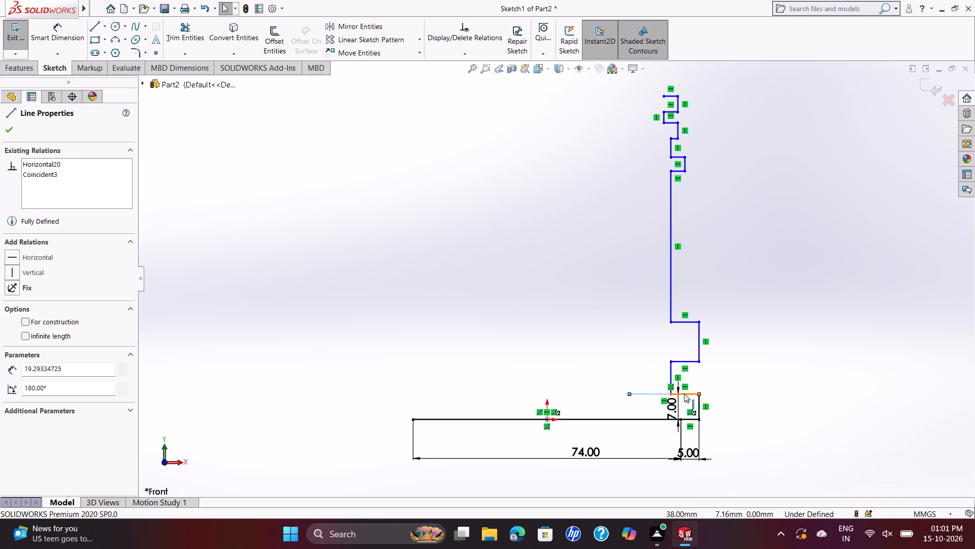
Examine the lowest step of the profile around the 7 mm dimension and the new horizontal line.
{"action": "scroll", "coordinate": [684, 393], "scroll_direction": "up", "scroll_amount": 3}
{"action": "scroll", "coordinate": [631, 371], "scroll_direction": "down", "scroll_amount": 7}
{"action": "scroll", "coordinate": [610, 325], "scroll_direction": "down", "scroll_amount": 2}
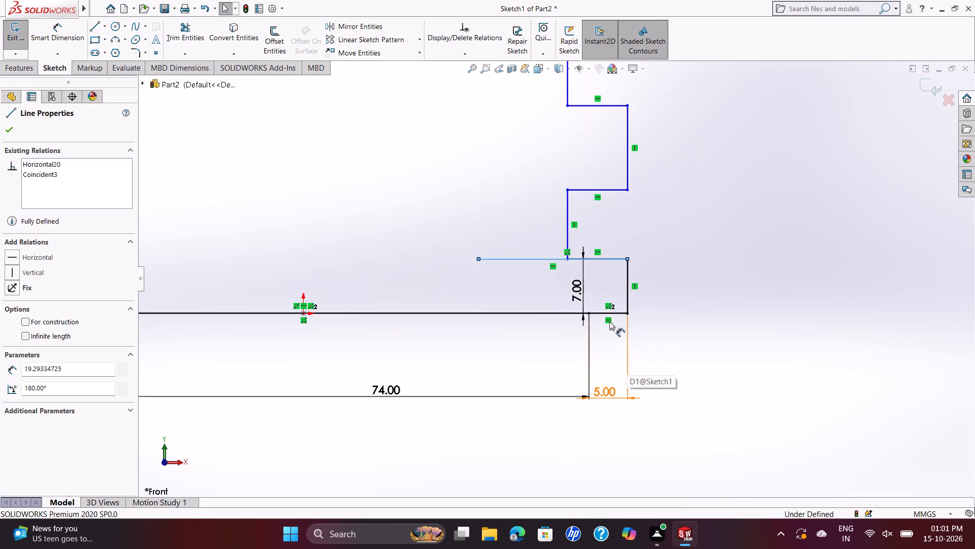
{"action": "scroll", "coordinate": [607, 309], "scroll_direction": "down", "scroll_amount": 4}
{"action": "scroll", "coordinate": [598, 296], "scroll_direction": "up", "scroll_amount": 2}
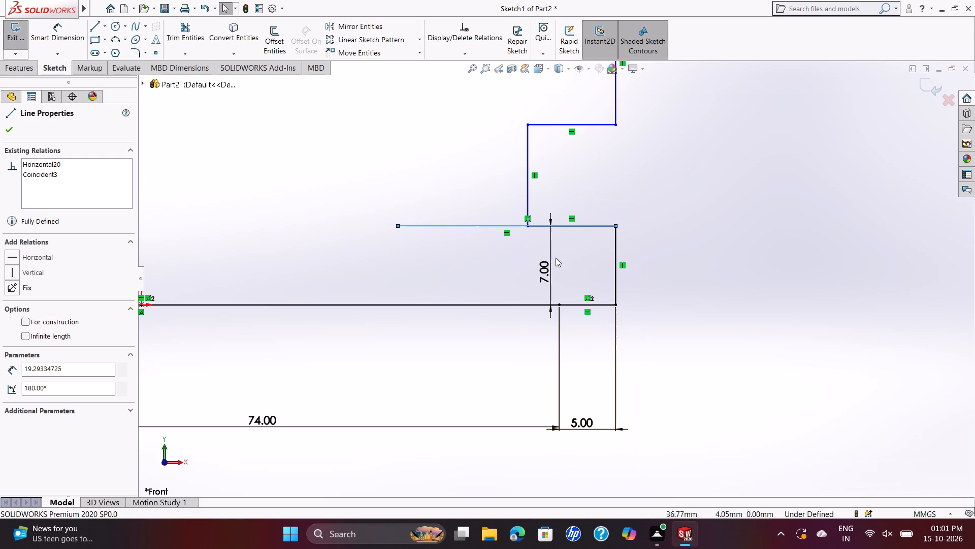
{"action": "left_click", "coordinate": [551, 251]}
{"action": "scroll", "coordinate": [551, 251], "scroll_direction": "down", "scroll_amount": 4}
{"action": "scroll", "coordinate": [572, 222], "scroll_direction": "up", "scroll_amount": 3}
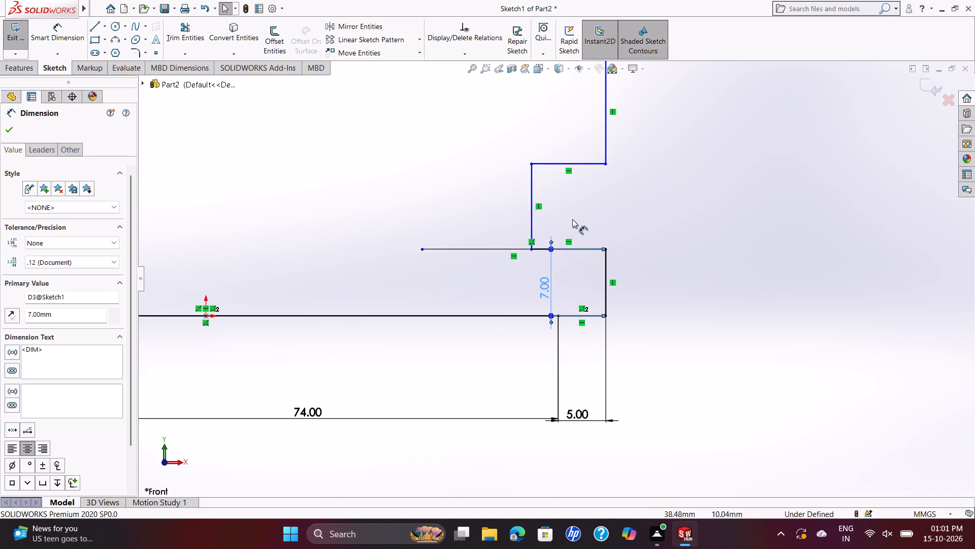
{"action": "scroll", "coordinate": [572, 219], "scroll_direction": "up", "scroll_amount": 11}
{"action": "middle_click_drag", "start_coordinate": [573, 216], "coordinate": [588, 253]}
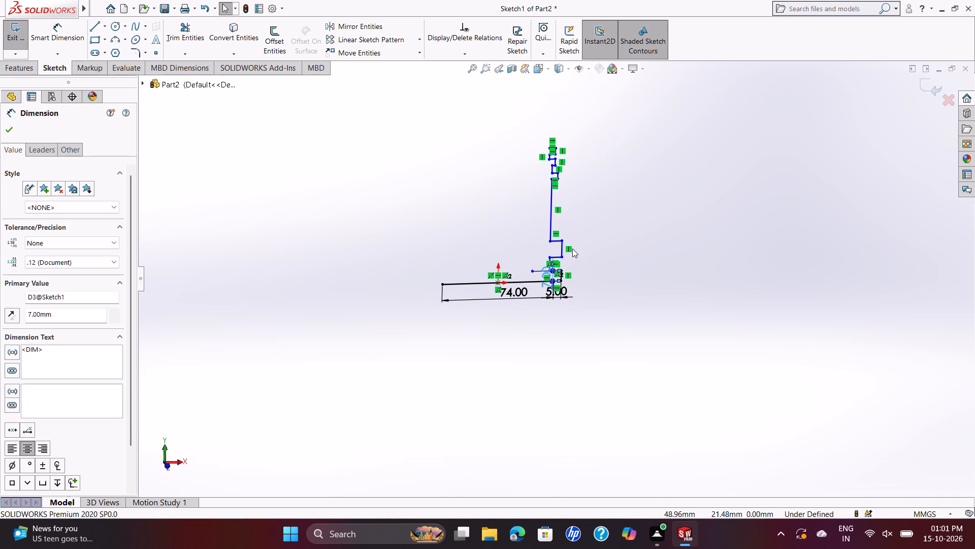
Delete all stepped profile lines above the horizontal line at the top of the 7 mm vertical line.
{"action": "key", "text": "ctrl+8"}
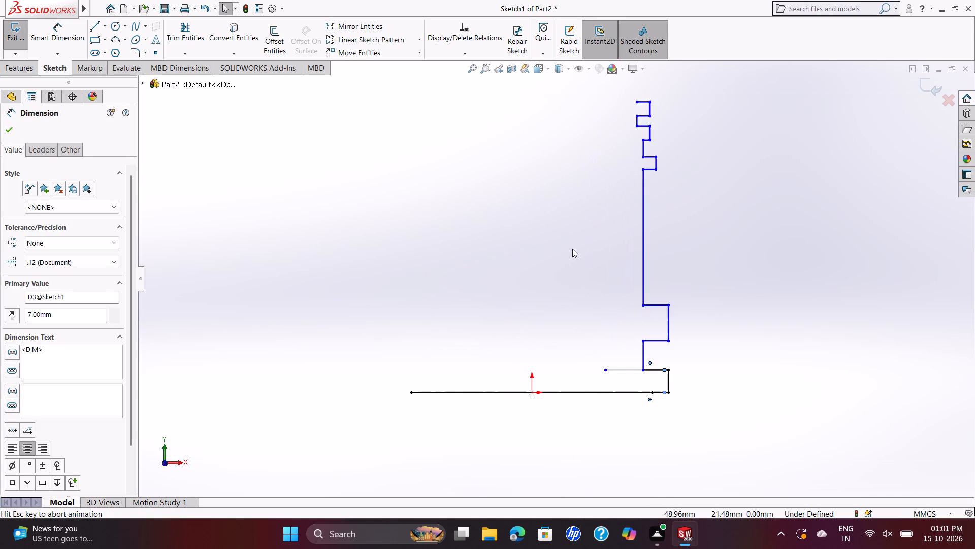
{"action": "scroll", "coordinate": [647, 228], "scroll_direction": "down", "scroll_amount": 1}
{"action": "scroll", "coordinate": [646, 206], "scroll_direction": "up", "scroll_amount": 2}
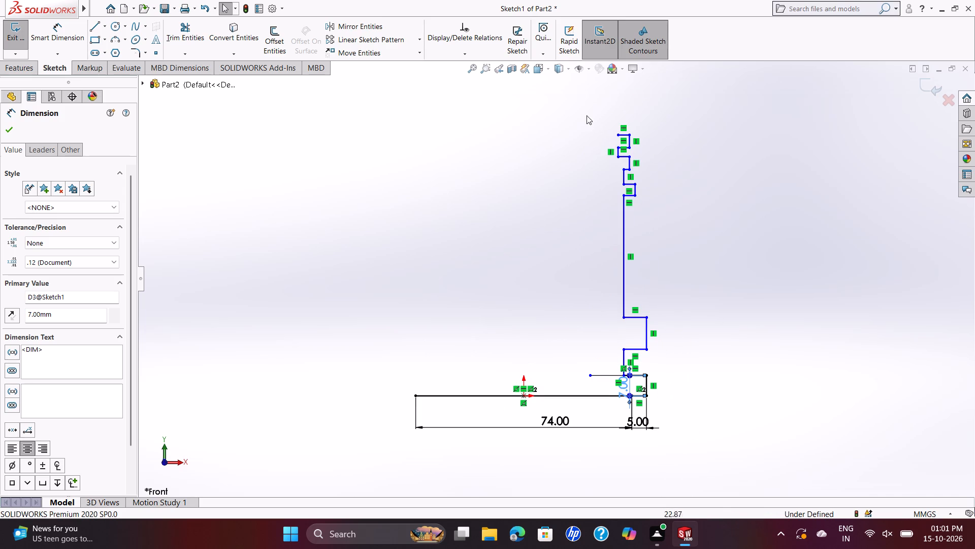
{"action": "left_click", "coordinate": [583, 111]}
{"action": "left_click_drag", "start_coordinate": [577, 106], "coordinate": [714, 370]}
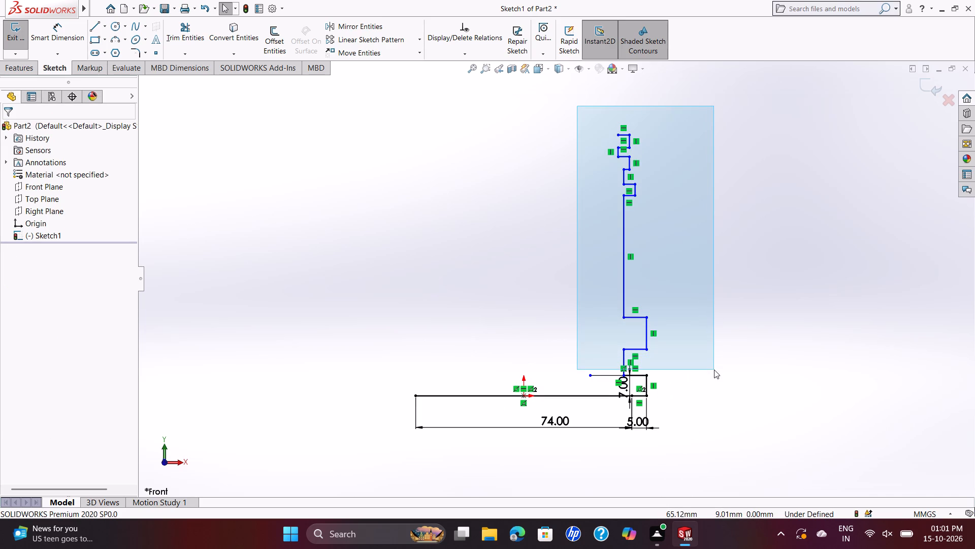
{"action": "left_click_drag", "start_coordinate": [714, 370], "coordinate": [709, 374]}
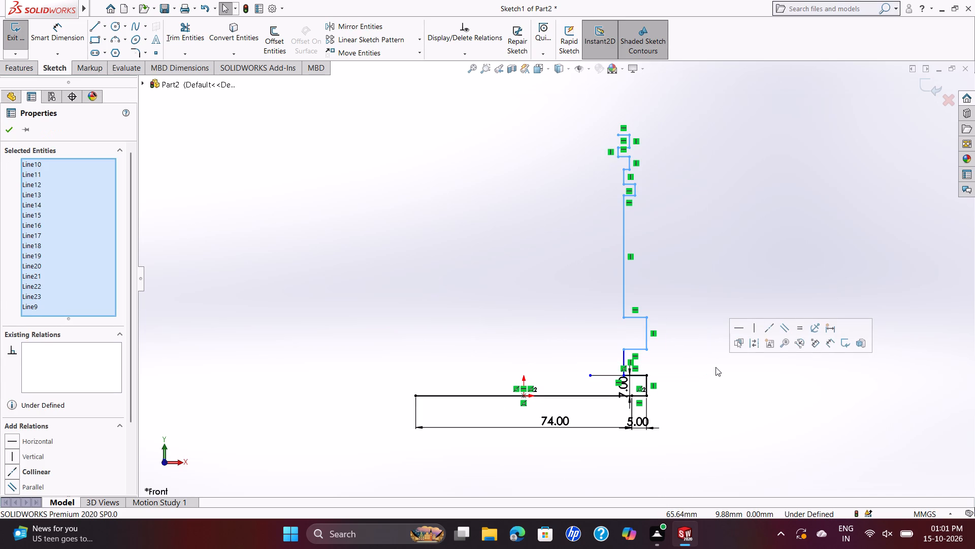
{"action": "key", "text": "Delete"}
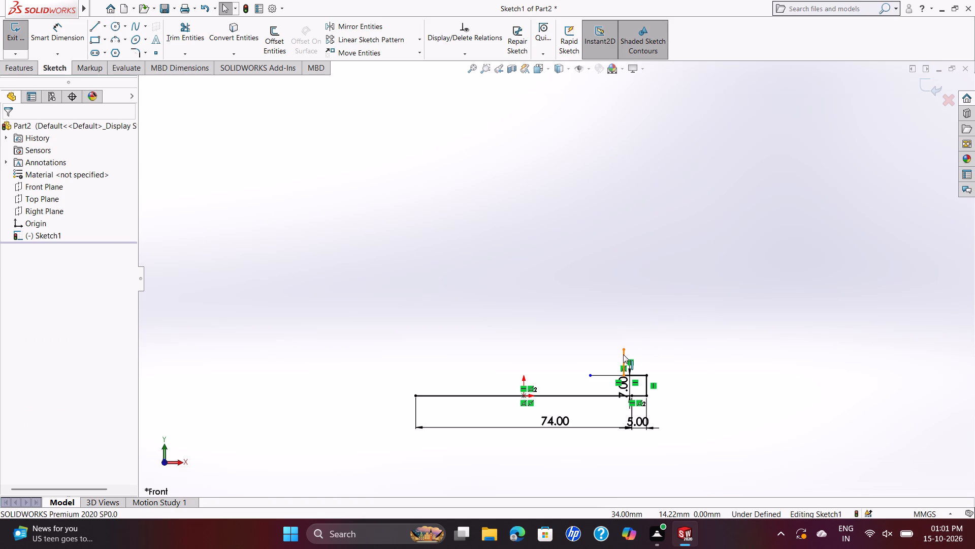
{"action": "left_click", "coordinate": [623, 354]}
{"action": "key", "text": "Delete"}
Move the 7 mm dimension outward, clear of the vertical line and outside the profile.
{"action": "scroll", "coordinate": [644, 380], "scroll_direction": "up", "scroll_amount": 2}
{"action": "scroll", "coordinate": [600, 354], "scroll_direction": "down", "scroll_amount": 8}
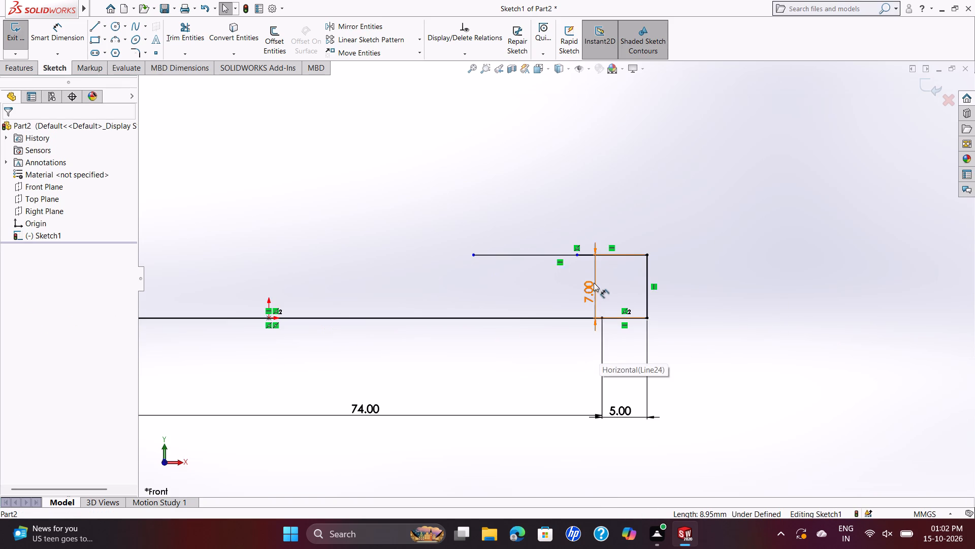
{"action": "left_click_drag", "start_coordinate": [592, 279], "coordinate": [696, 280]}
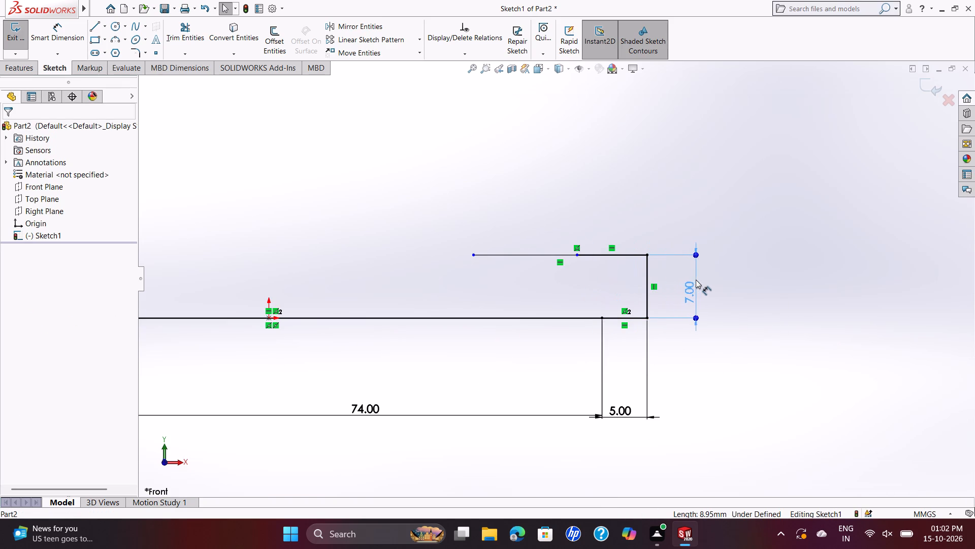
{"action": "left_click_drag", "start_coordinate": [696, 280], "coordinate": [737, 284]}
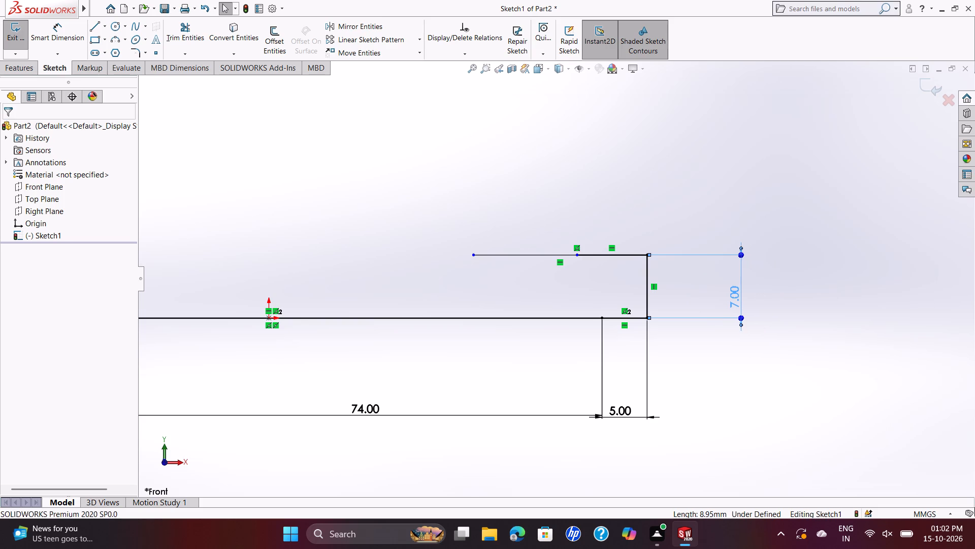
Delete the longer horizontal line overlapping the short one at the top of the 7 mm vertical line.
{"action": "left_click", "coordinate": [506, 254]}
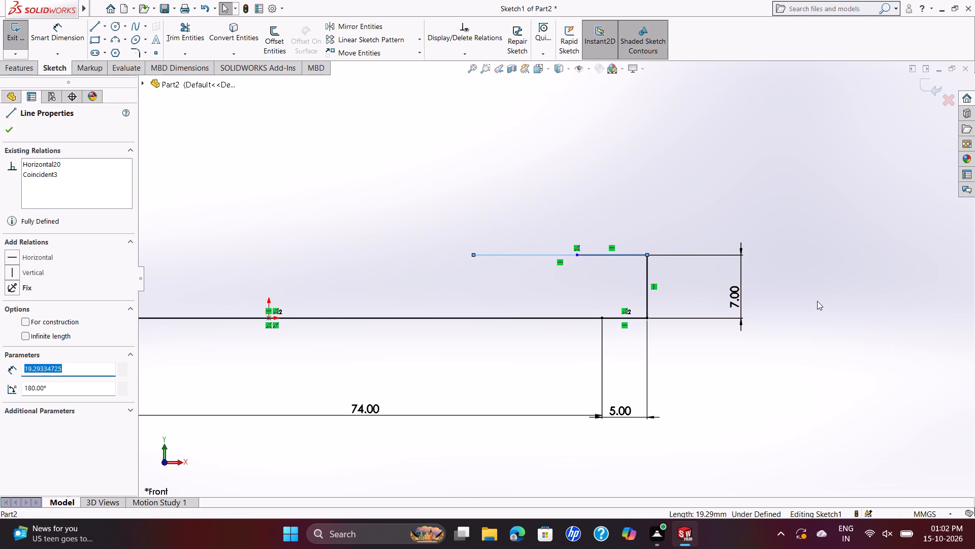
{"action": "key", "text": "End"}
{"action": "key", "text": "Delete"}
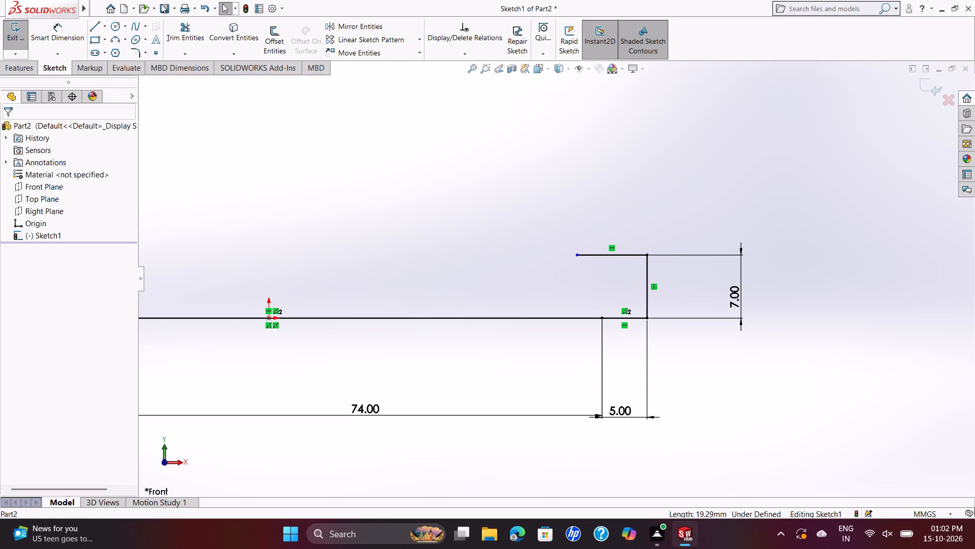
Set the length of the remaining horizontal line at the top of the 7 mm vertical line to 4 mm.
{"action": "left_click", "coordinate": [603, 255]}
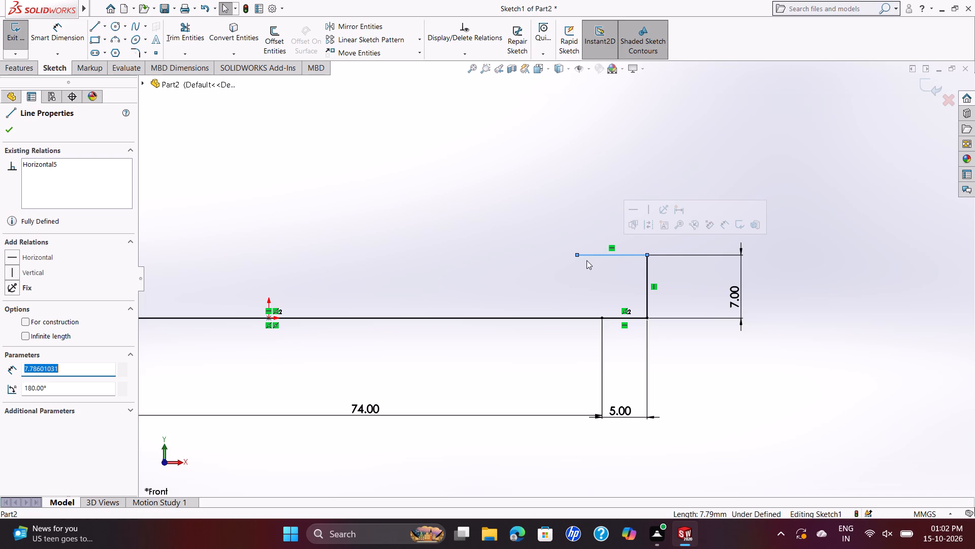
{"action": "key", "text": "4"}
{"action": "key", "text": "Return"}
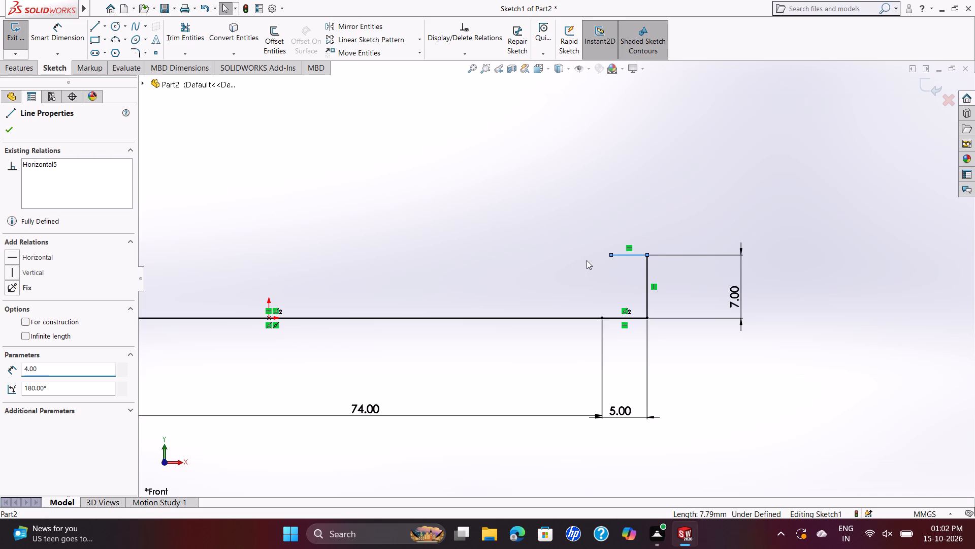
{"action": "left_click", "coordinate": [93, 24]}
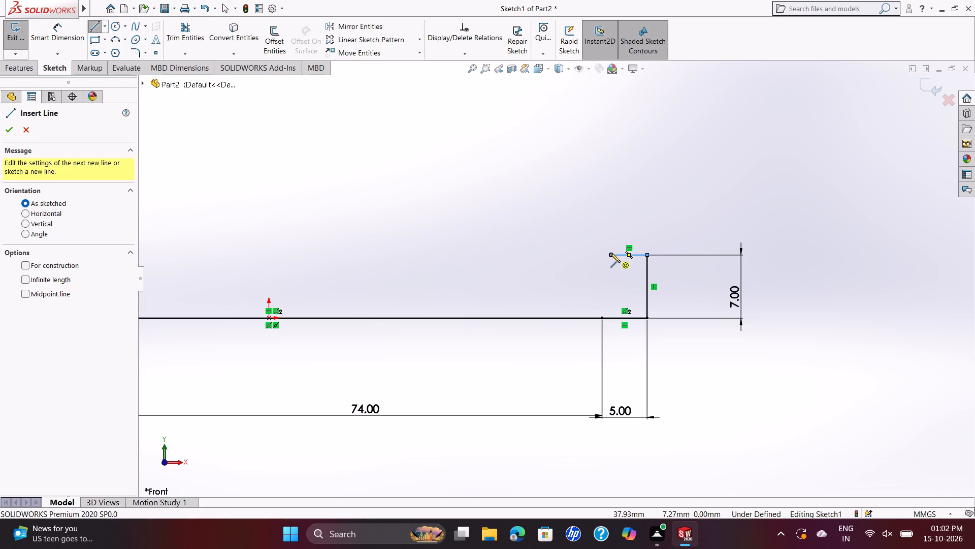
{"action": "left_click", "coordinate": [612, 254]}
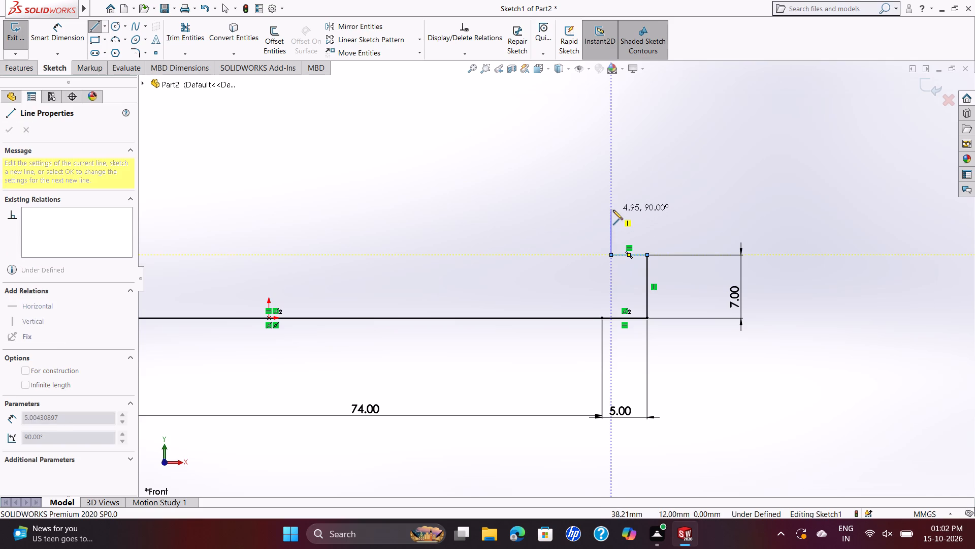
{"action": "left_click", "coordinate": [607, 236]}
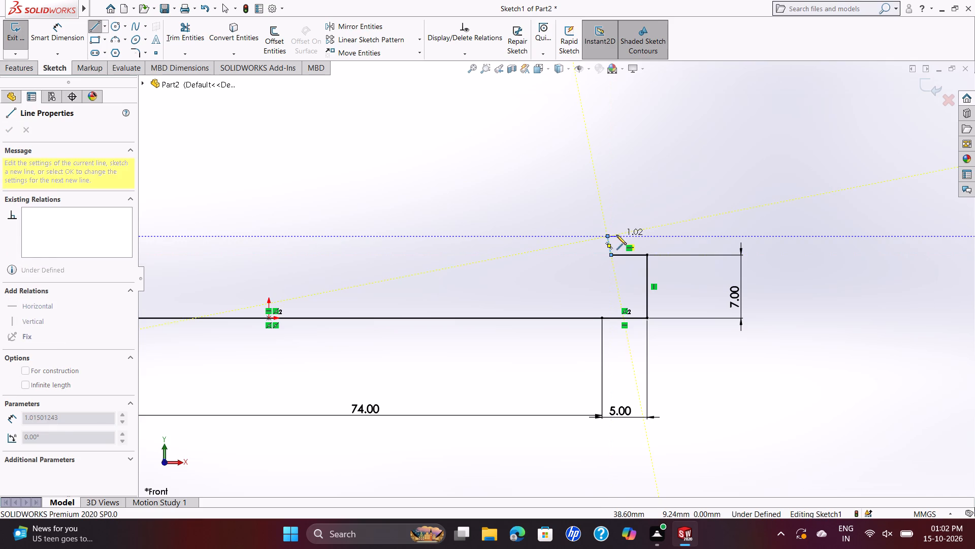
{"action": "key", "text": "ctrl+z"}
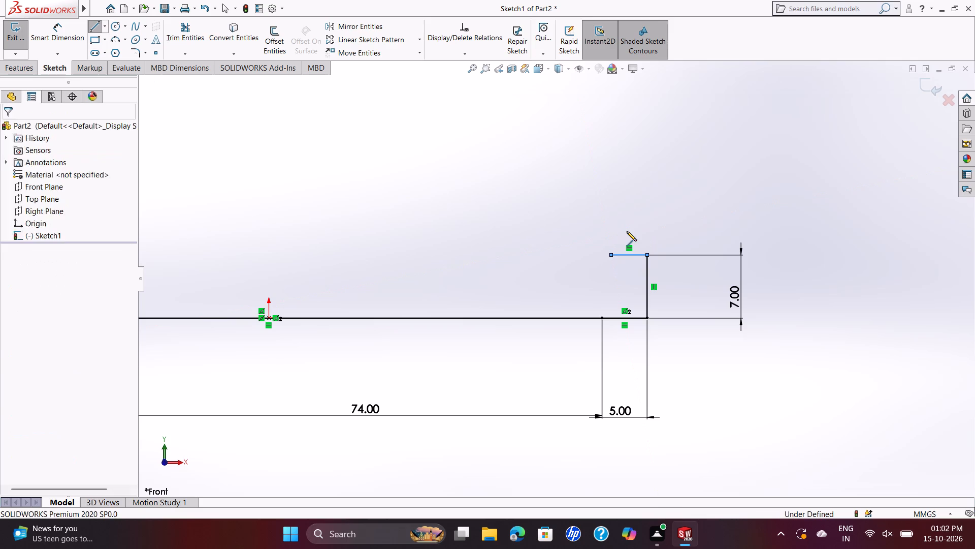
Draw a 2 mm vertical line upward from the inner end of the 4 mm horizontal line.
{"action": "left_click", "coordinate": [90, 29]}
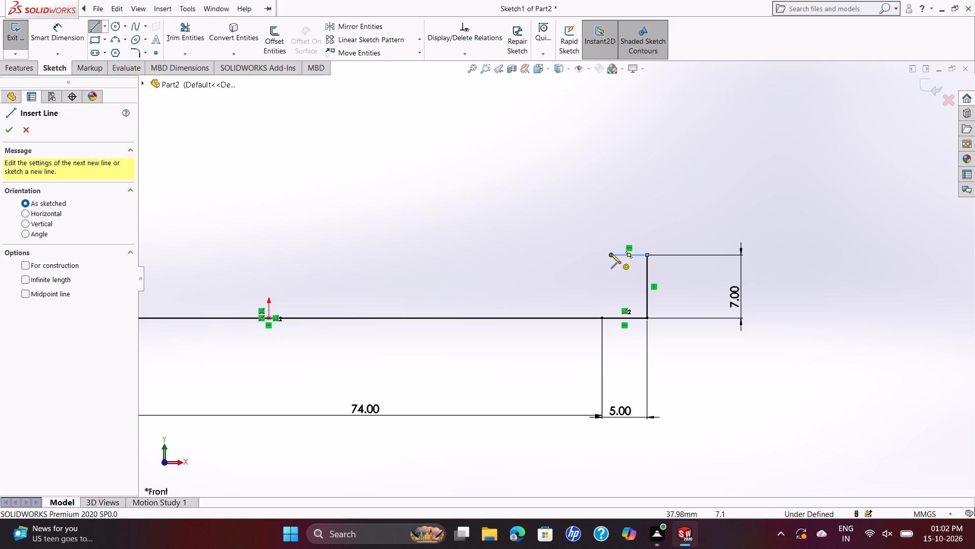
{"action": "left_click", "coordinate": [611, 254]}
{"action": "left_click", "coordinate": [610, 238]}
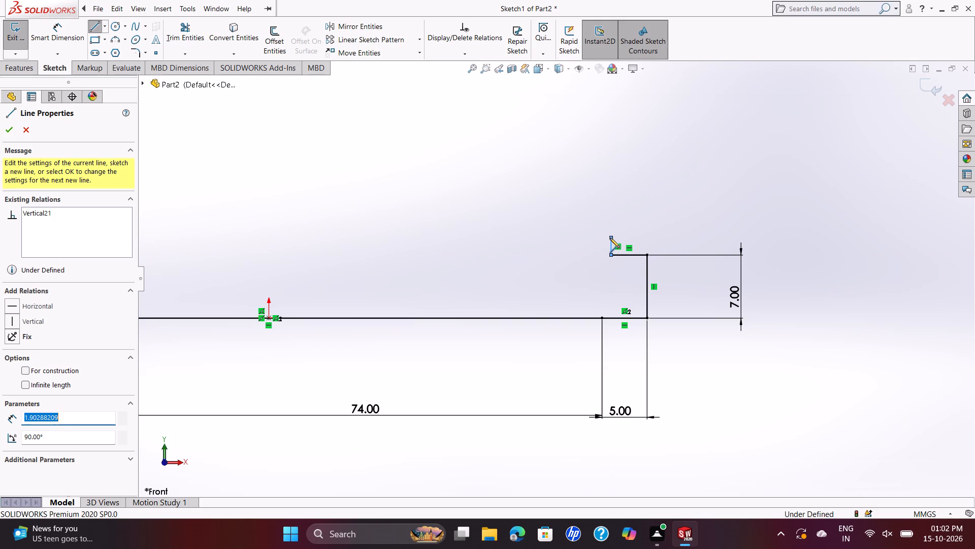
{"action": "key", "text": "2"}
{"action": "key", "text": "Return"}
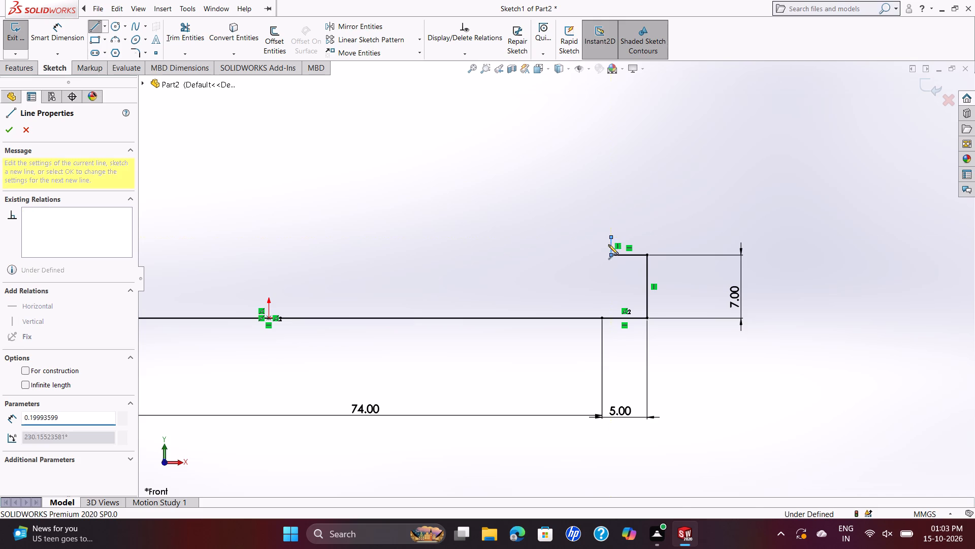
{"action": "key", "text": "Escape"}
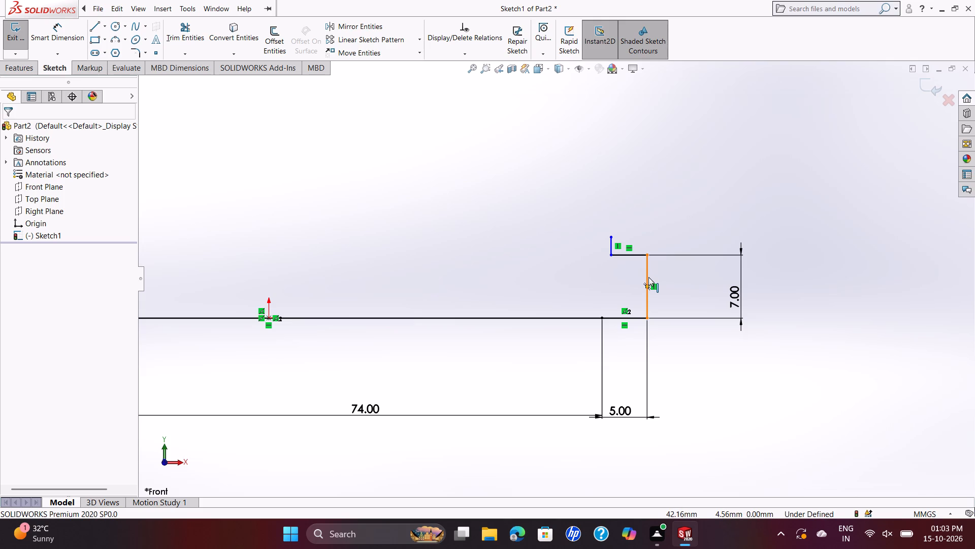
Set the height dimension of the lowest vertical line to 5 mm.
{"action": "left_click", "coordinate": [739, 299]}
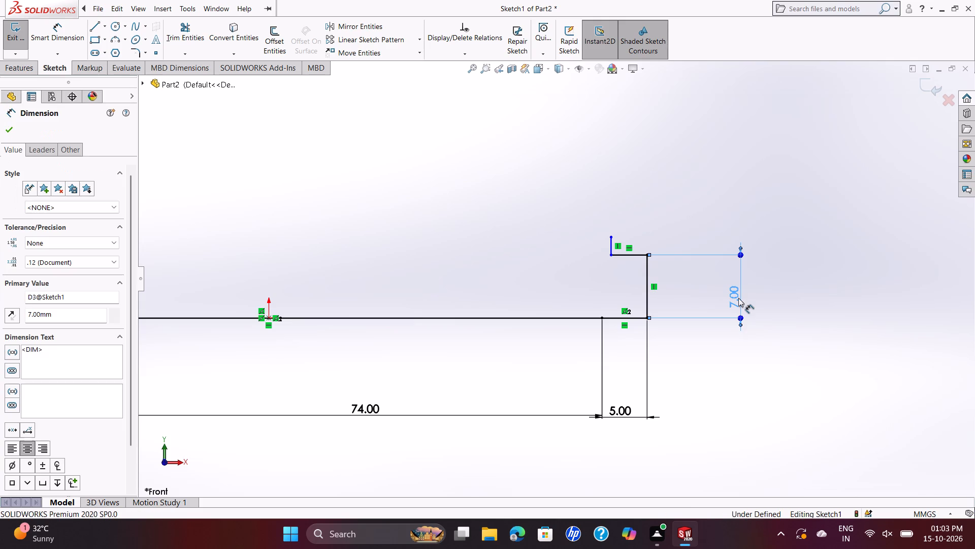
{"action": "left_click", "coordinate": [738, 298]}
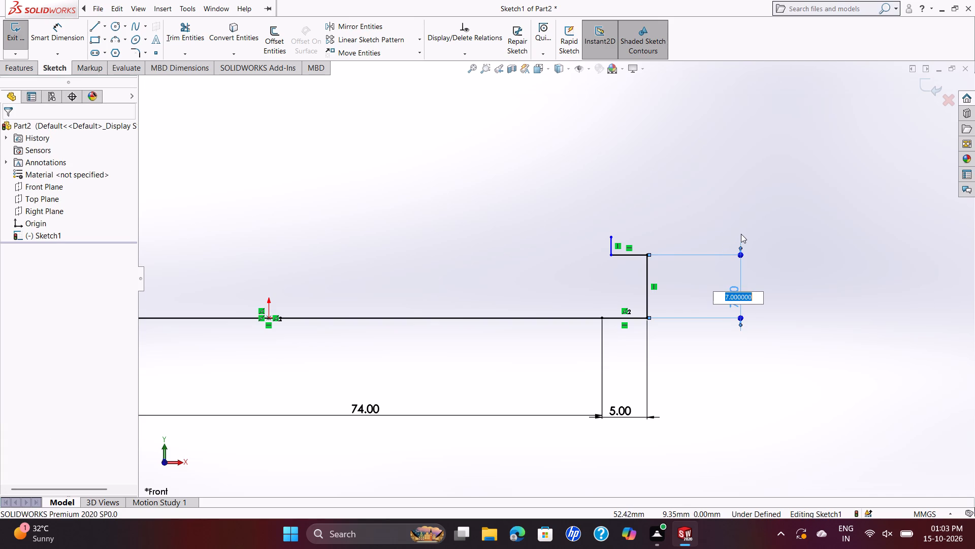
{"action": "key", "text": "5"}
{"action": "key", "text": "Return"}
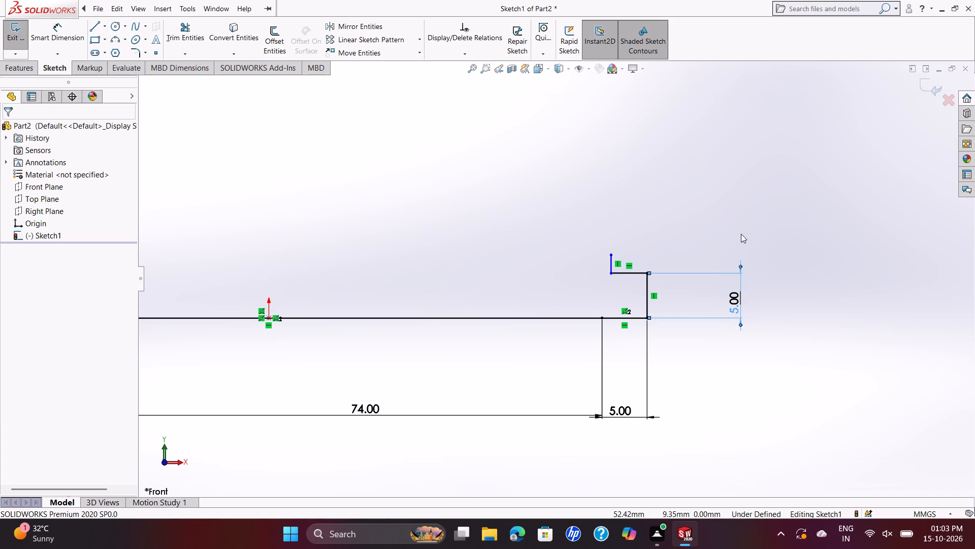
{"action": "left_click", "coordinate": [656, 239]}
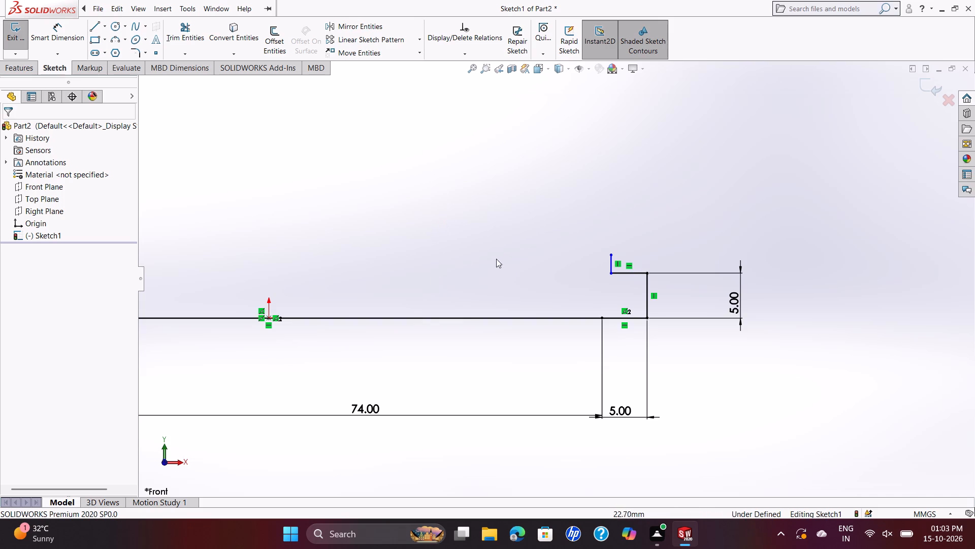
Copy the 4 mm horizontal line from its inner end to the top of the 2 mm vertical line.
{"action": "left_click", "coordinate": [627, 273]}
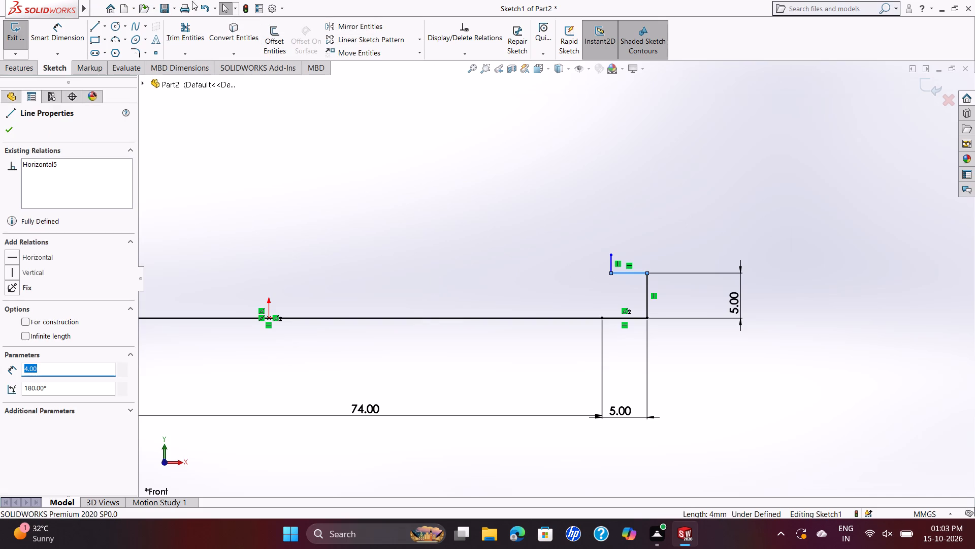
{"action": "left_click", "coordinate": [418, 52]}
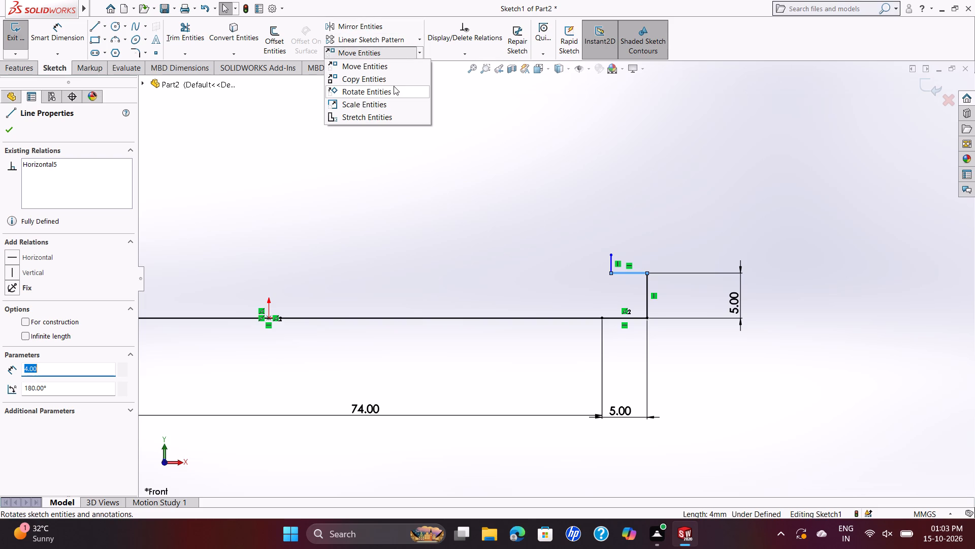
{"action": "left_click", "coordinate": [396, 83]}
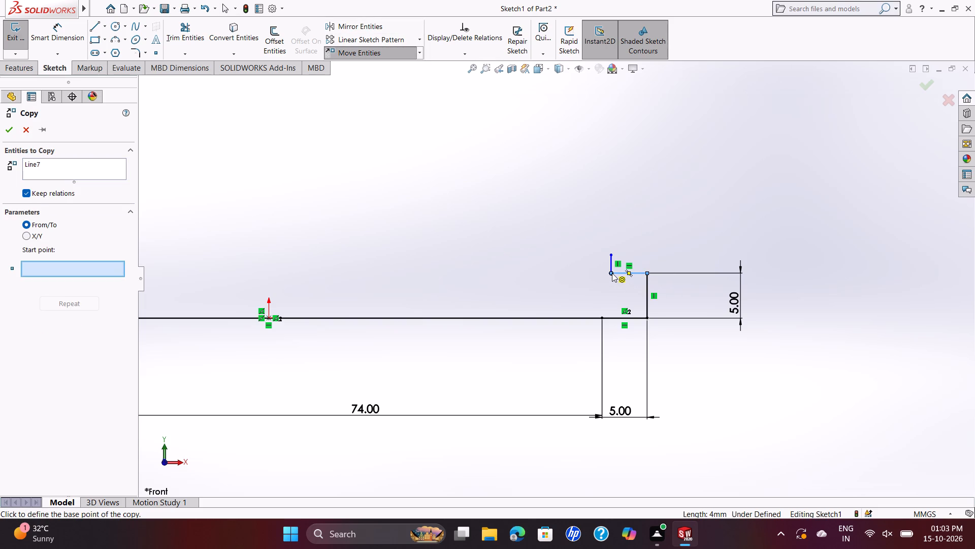
{"action": "left_click", "coordinate": [612, 273]}
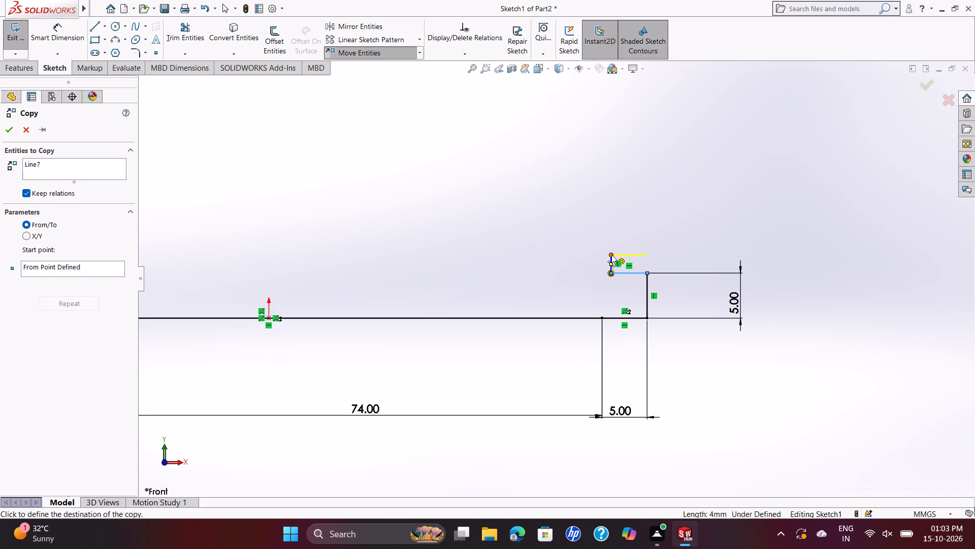
{"action": "left_click", "coordinate": [611, 255]}
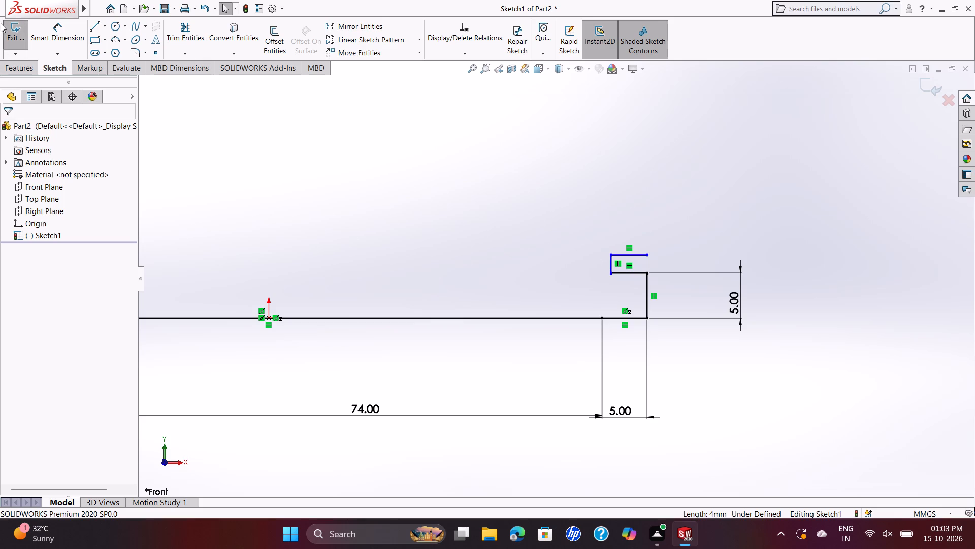
Draw a 2 mm vertical line up from the copied line's outer end, continuing with a 4 mm horizontal line back inward.
{"action": "left_click", "coordinate": [93, 32]}
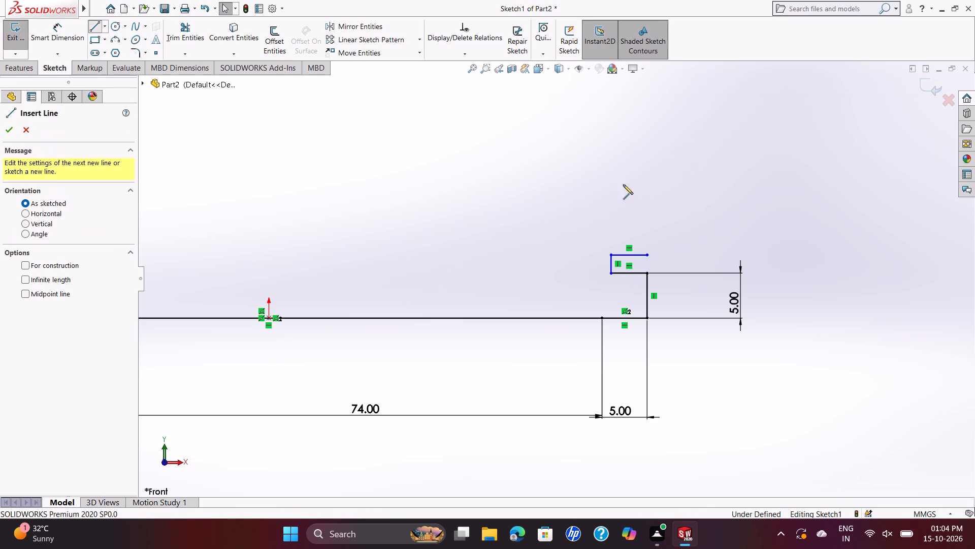
{"action": "left_click", "coordinate": [647, 254]}
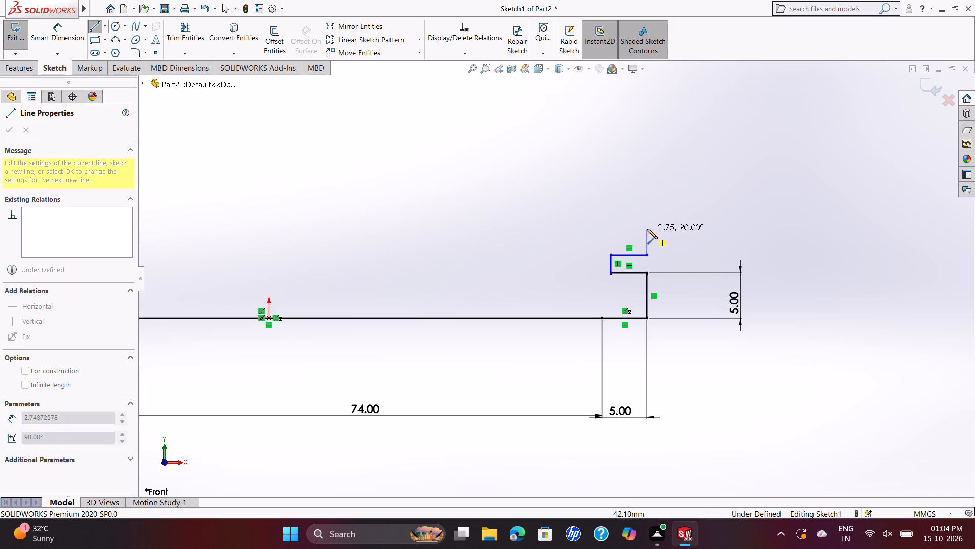
{"action": "left_click", "coordinate": [648, 228]}
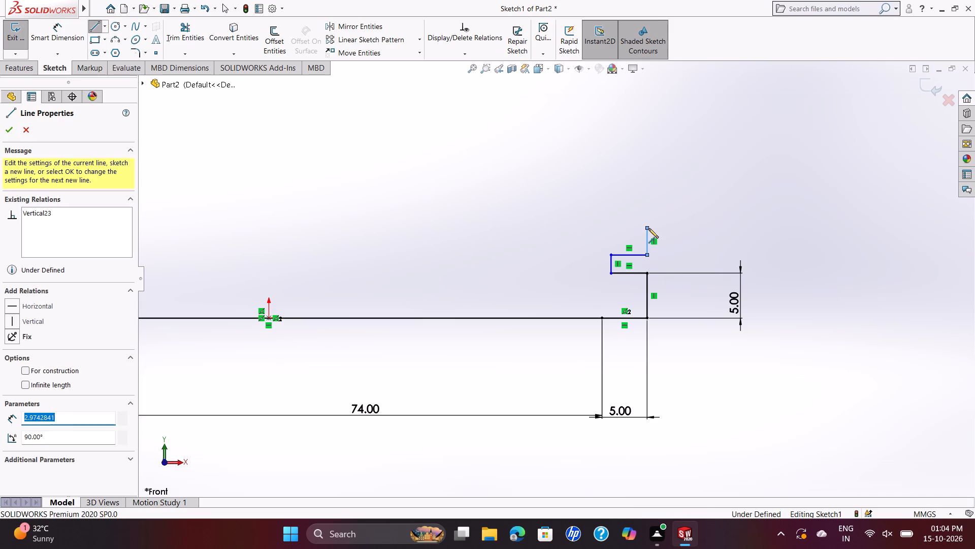
{"action": "key", "text": "2"}
{"action": "key", "text": "Return"}
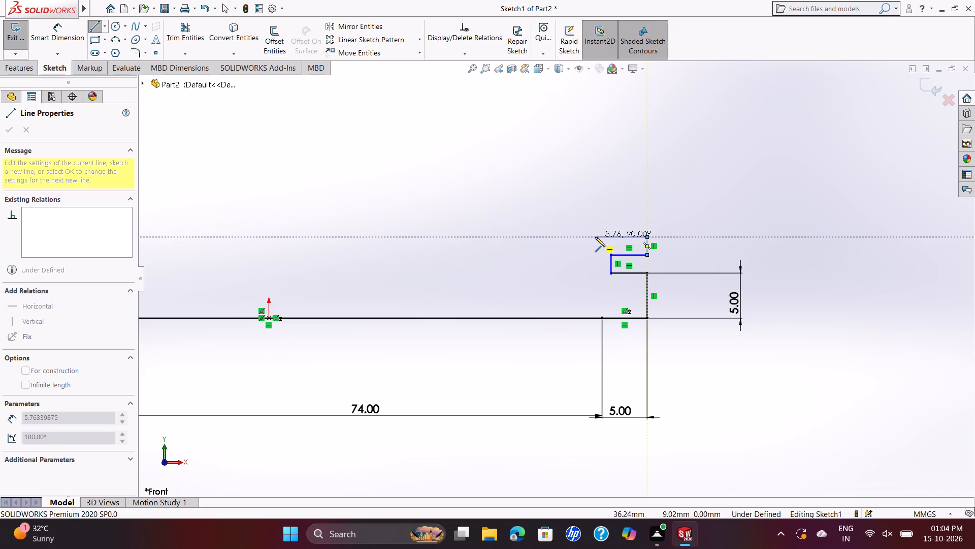
{"action": "key", "text": "4"}
{"action": "key", "text": "Return"}
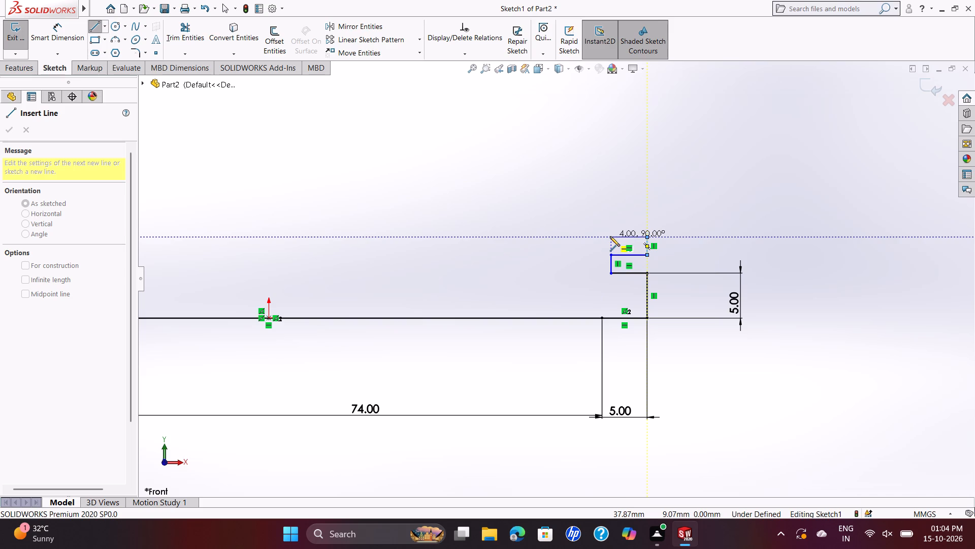
{"action": "left_click", "coordinate": [610, 236]}
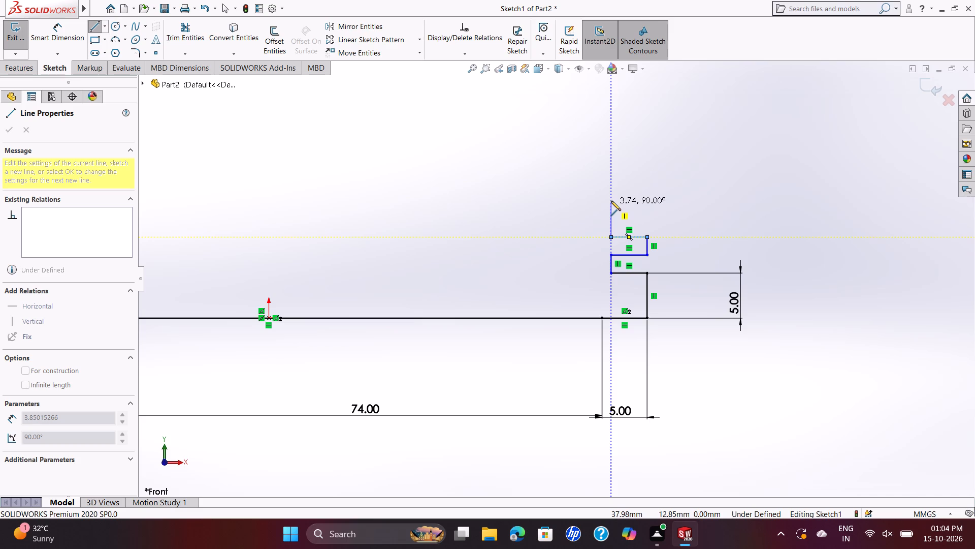
{"action": "key", "text": "Escape"}
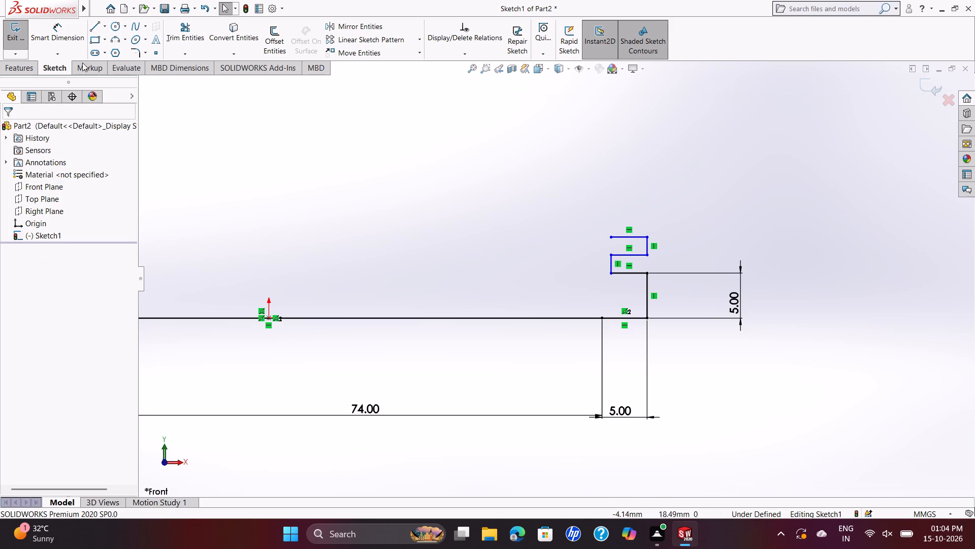
Draw a 62 mm vertical line upward from the outer end of the 74 mm base line.
{"action": "left_click", "coordinate": [92, 27]}
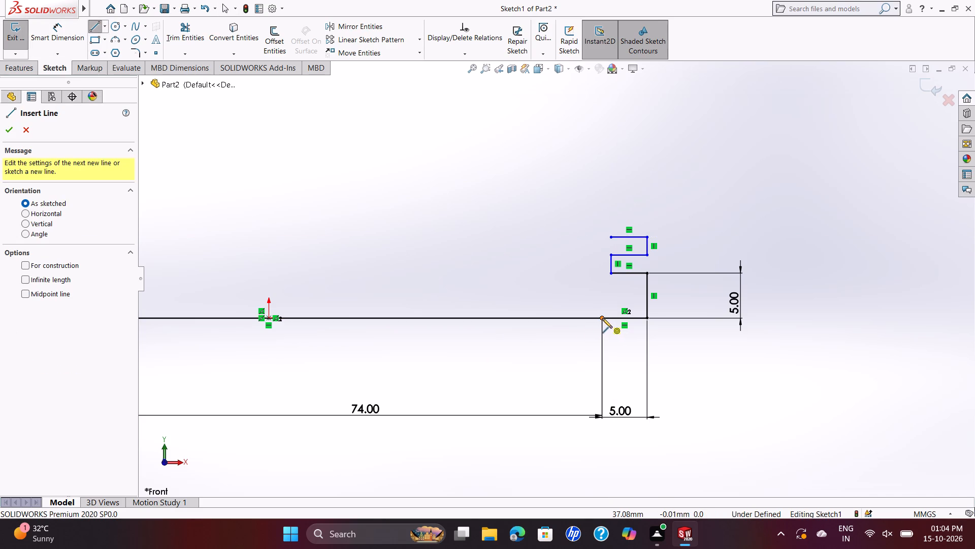
{"action": "left_click", "coordinate": [603, 318]}
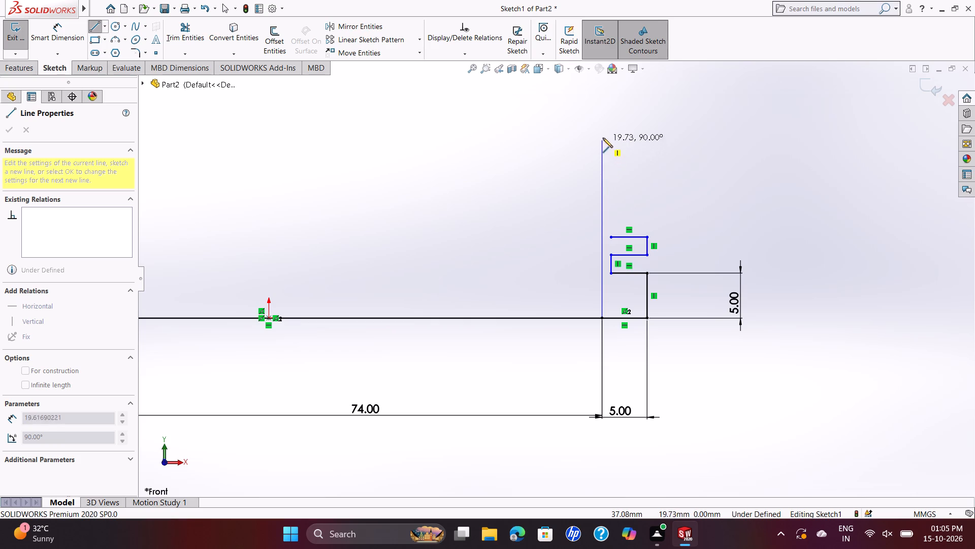
{"action": "scroll", "coordinate": [603, 110], "scroll_direction": "down", "scroll_amount": 3}
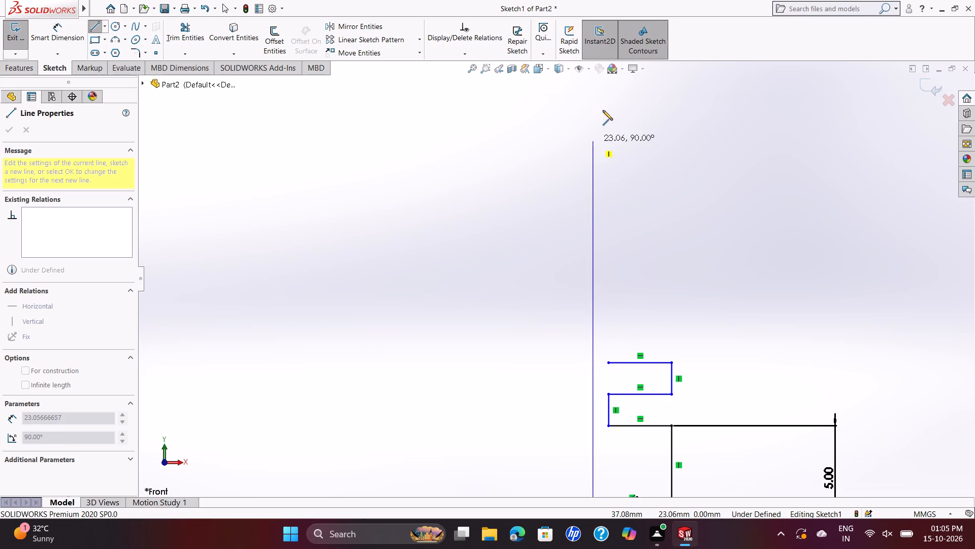
{"action": "scroll", "coordinate": [603, 110], "scroll_direction": "up", "scroll_amount": 4}
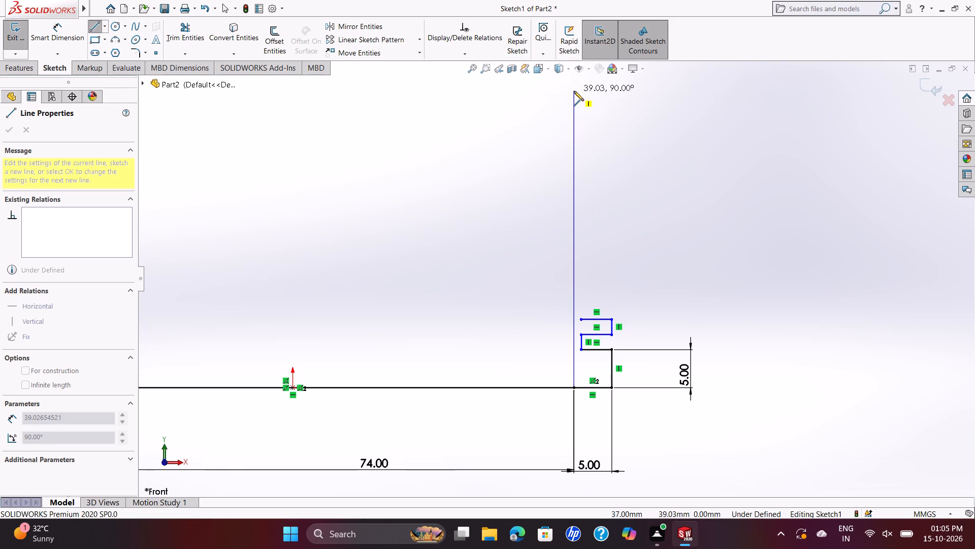
{"action": "left_click", "coordinate": [576, 91]}
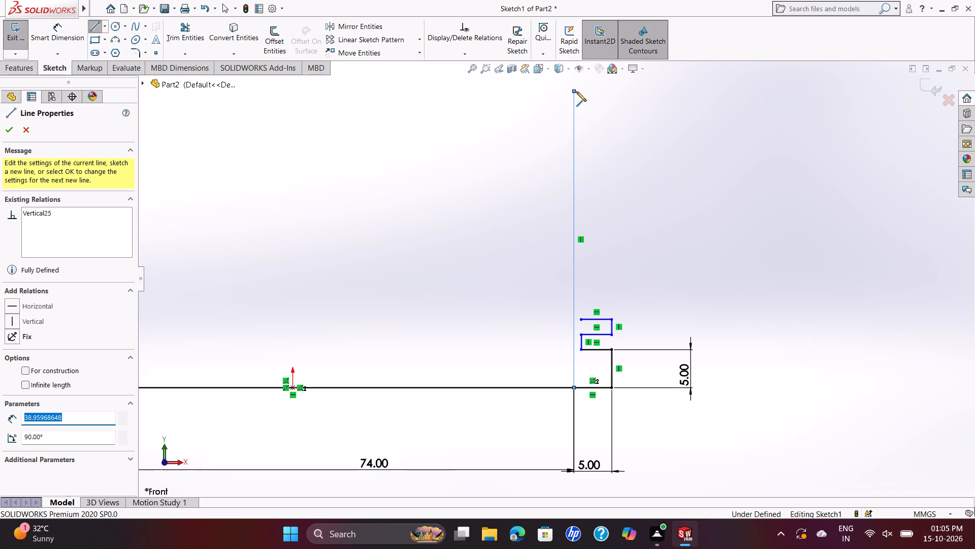
{"action": "key", "text": "6"}
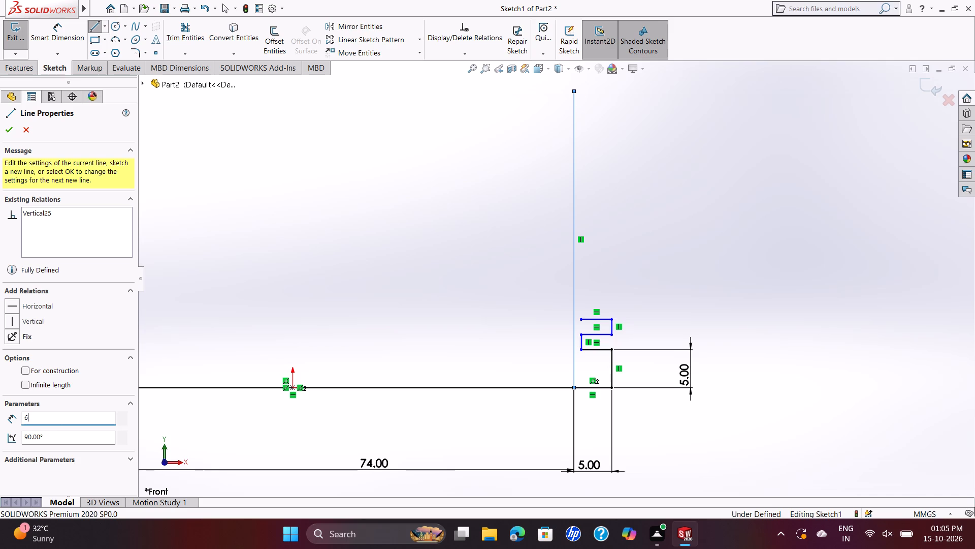
{"action": "key", "text": "2"}
{"action": "key", "text": "Return"}
Draw a horizontal line about 7.7 mm long outward from the top of the 62 mm vertical line.
{"action": "scroll", "coordinate": [576, 89], "scroll_direction": "down", "scroll_amount": 3}
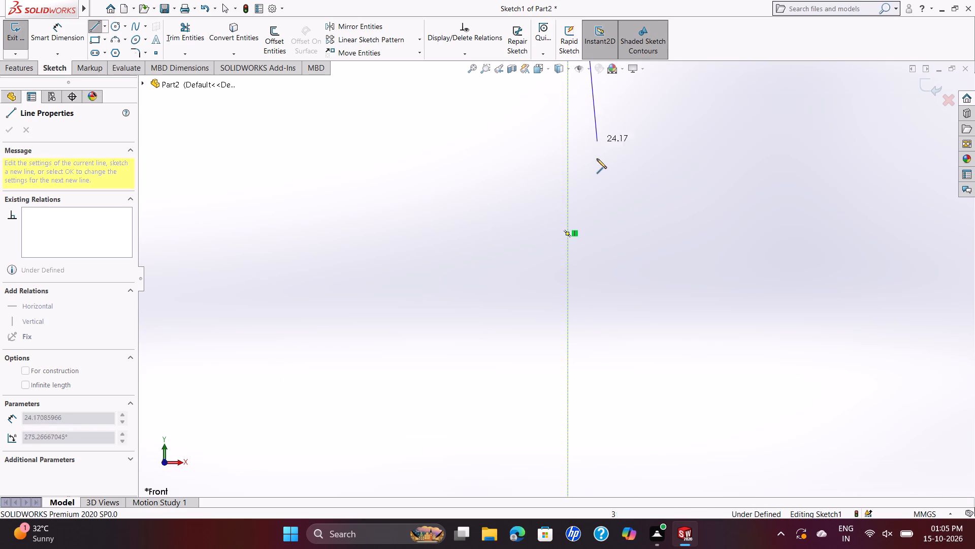
{"action": "scroll", "coordinate": [592, 166], "scroll_direction": "up", "scroll_amount": 8}
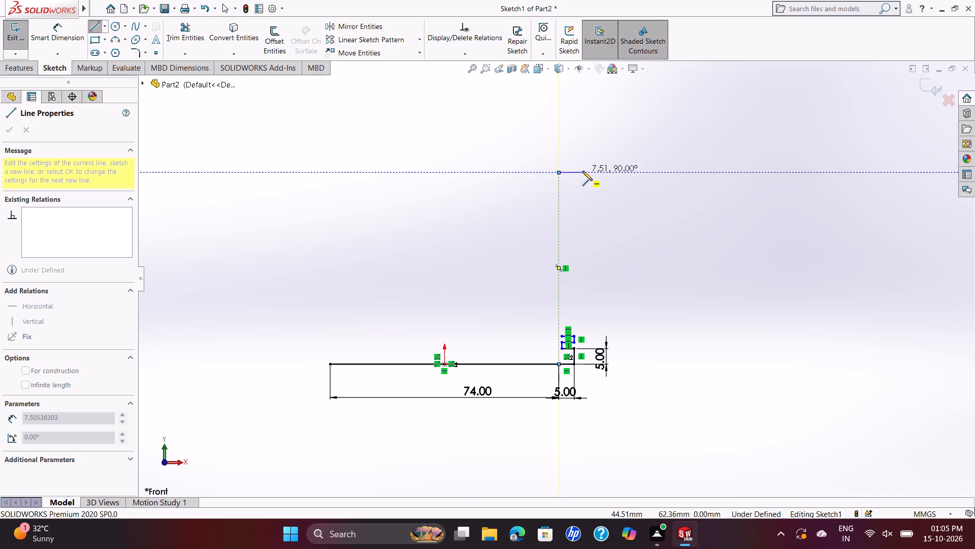
{"action": "key", "text": "5"}
{"action": "key", "text": "Return"}
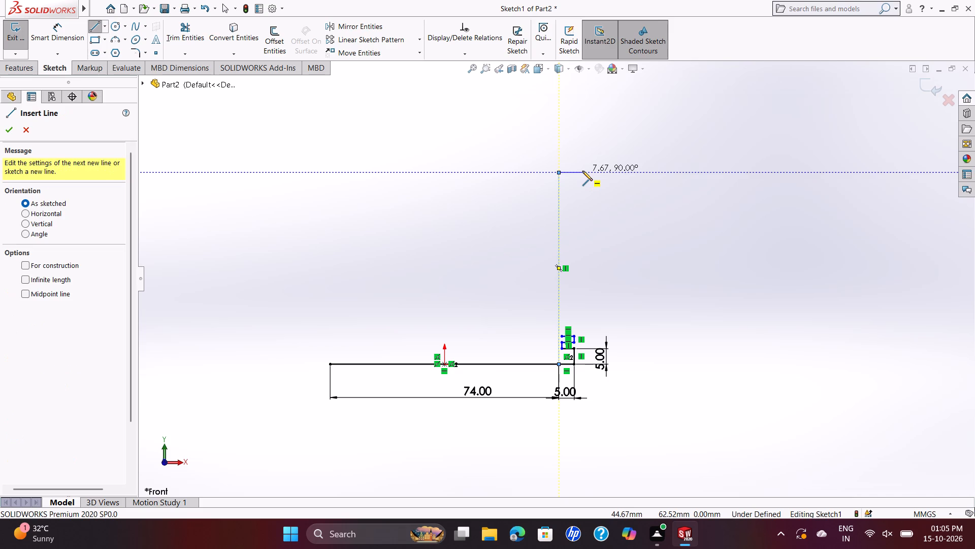
{"action": "left_click", "coordinate": [582, 171]}
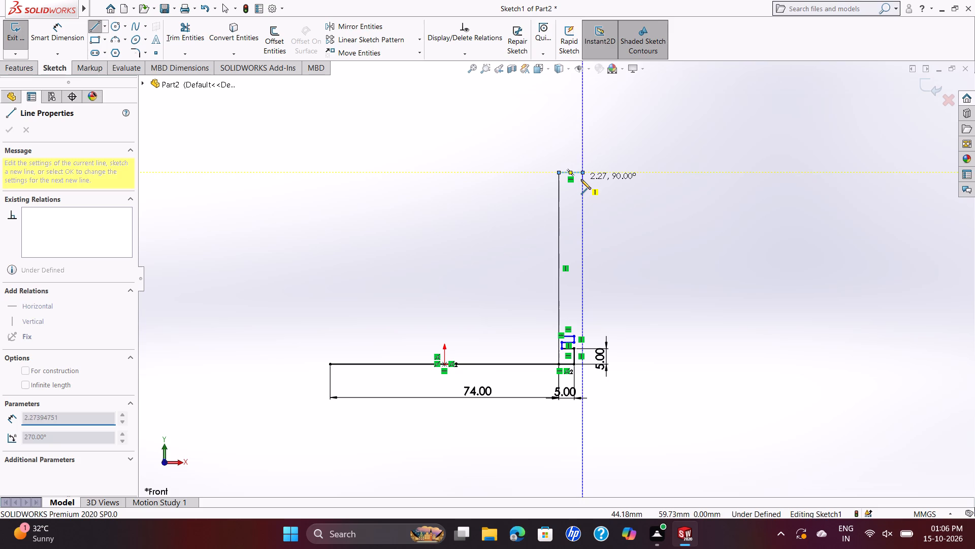
Continue the chain downward as a zigzag with about 6.7 mm horizontals and 2 to 3.5 mm verticals, closing back onto the 62 mm vertical line.
{"action": "left_click", "coordinate": [581, 179]}
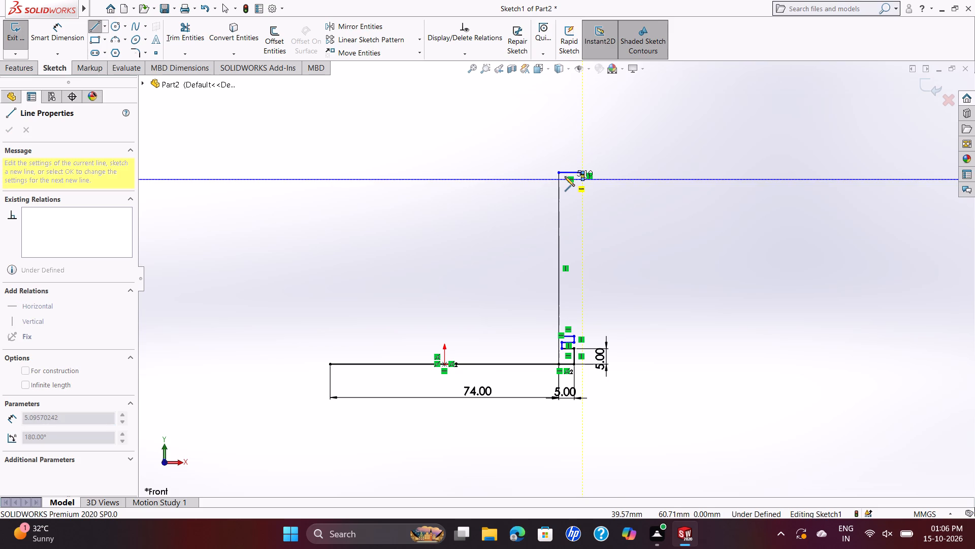
{"action": "left_click", "coordinate": [565, 176]}
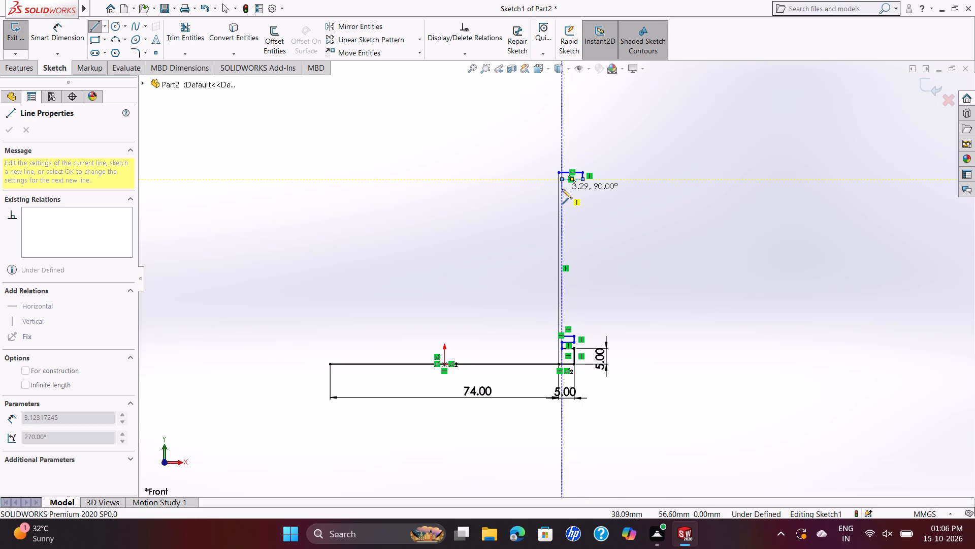
{"action": "left_click", "coordinate": [562, 189]}
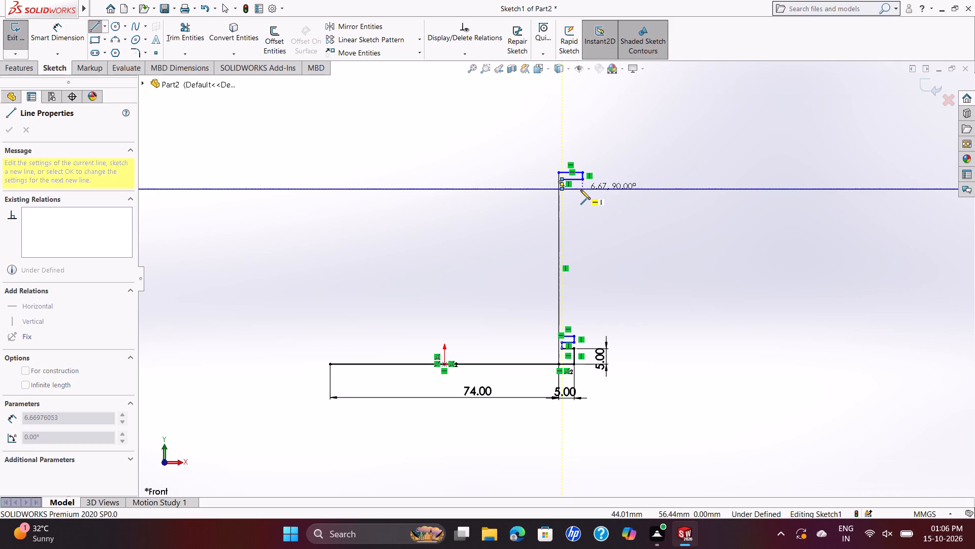
{"action": "left_click", "coordinate": [582, 189]}
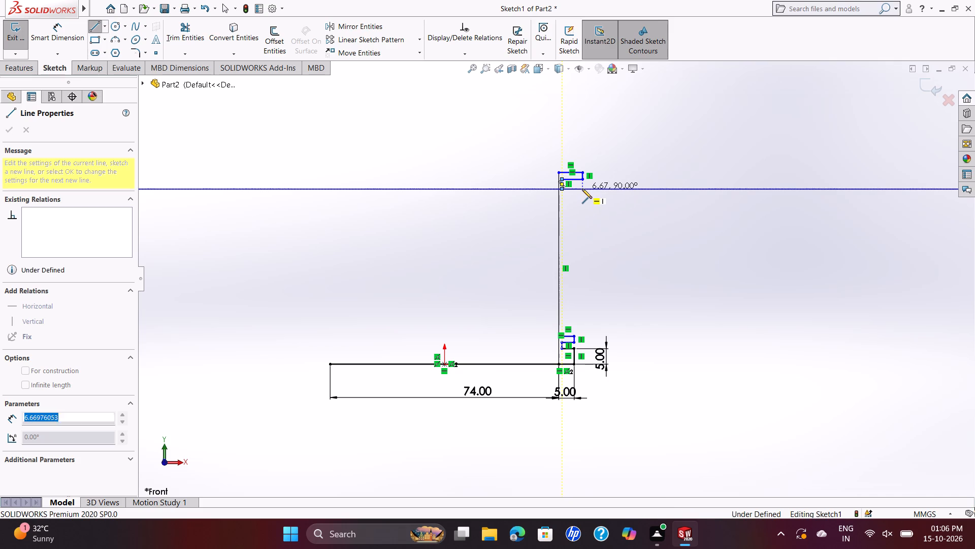
{"action": "left_click", "coordinate": [582, 197]}
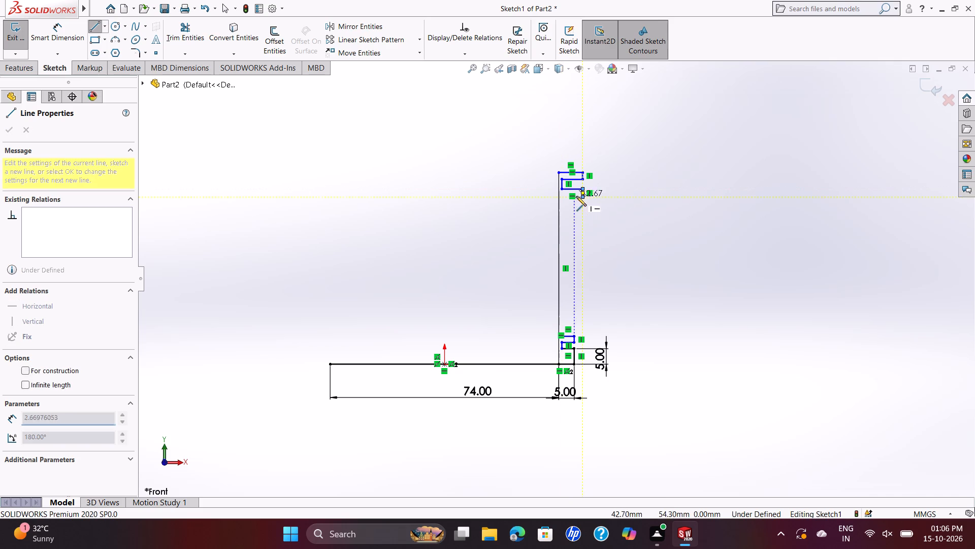
{"action": "left_click", "coordinate": [564, 198]}
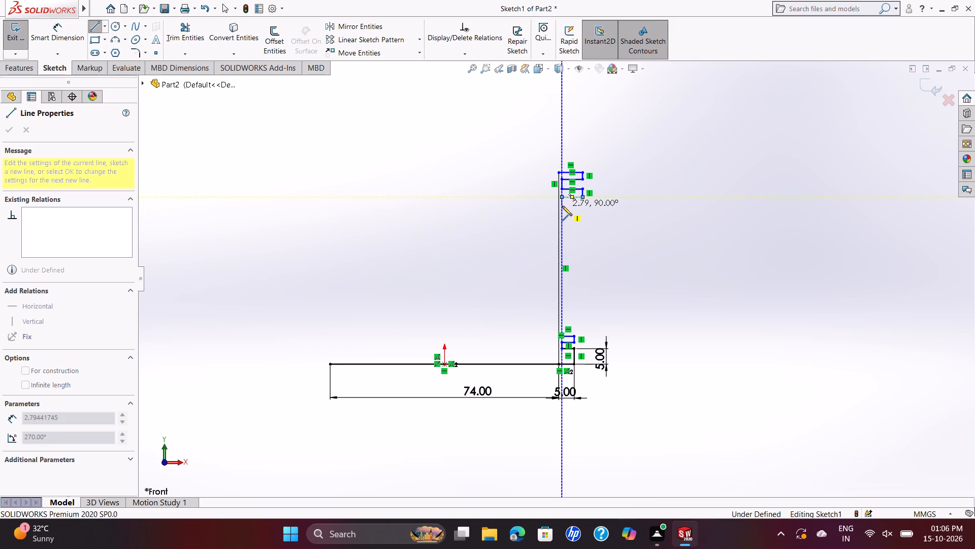
{"action": "left_click", "coordinate": [564, 207]}
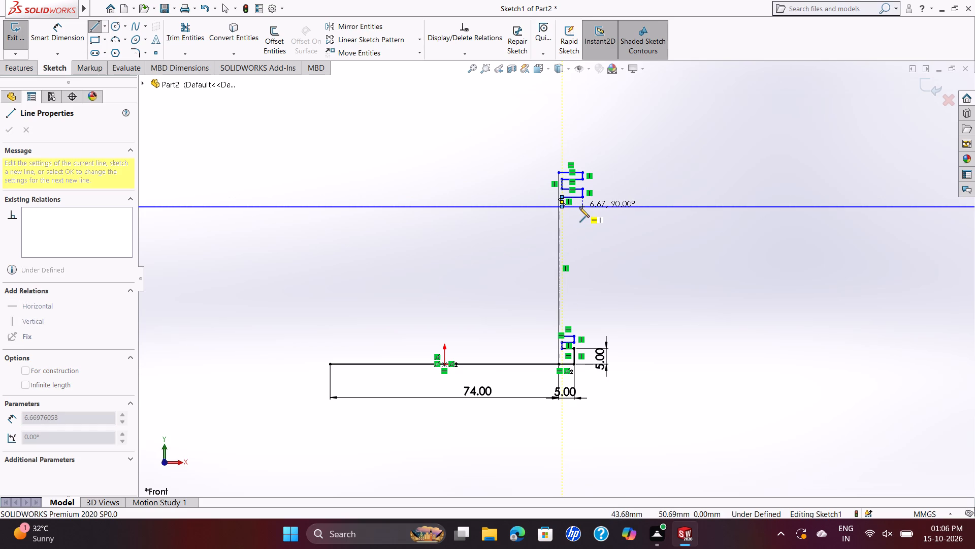
{"action": "left_click", "coordinate": [579, 207]}
{"action": "left_click", "coordinate": [583, 218]}
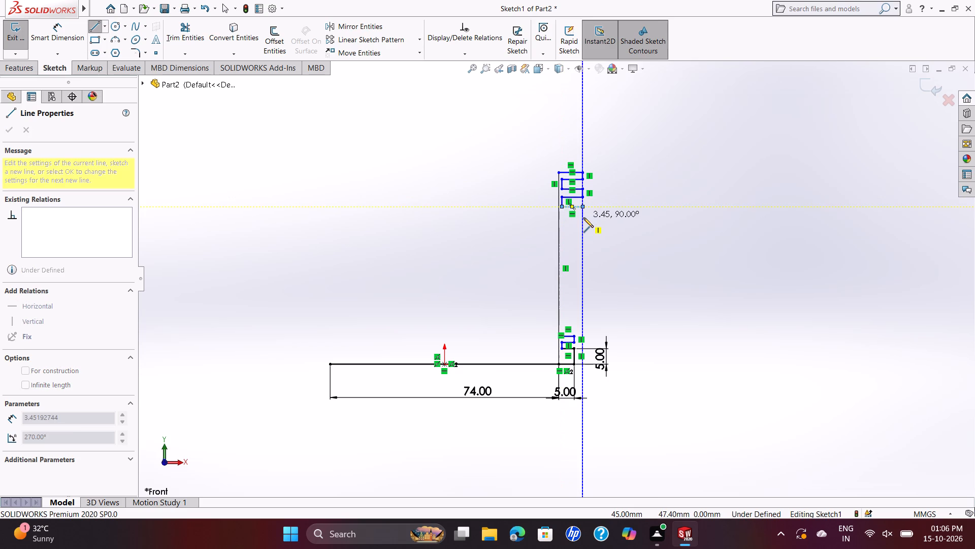
{"action": "left_click", "coordinate": [561, 217]}
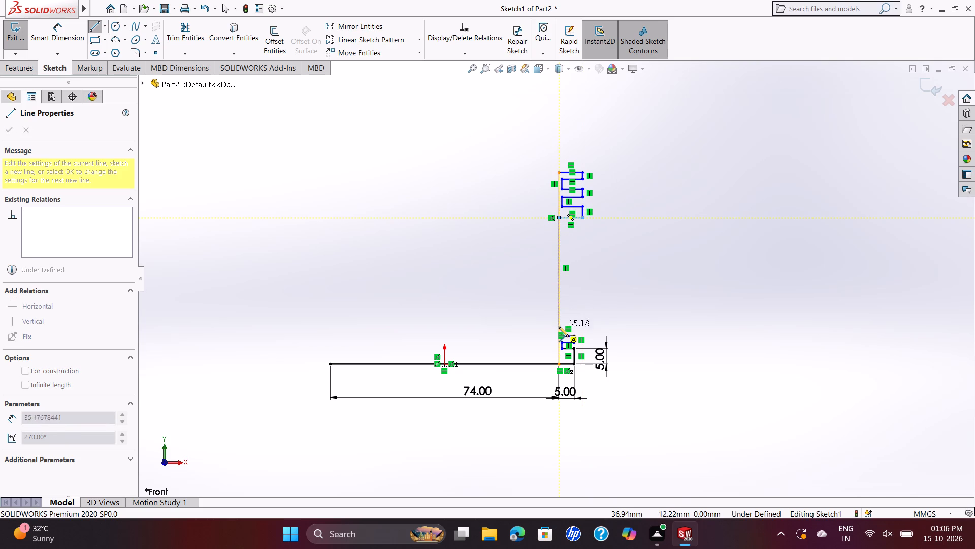
{"action": "key", "text": "Escape"}
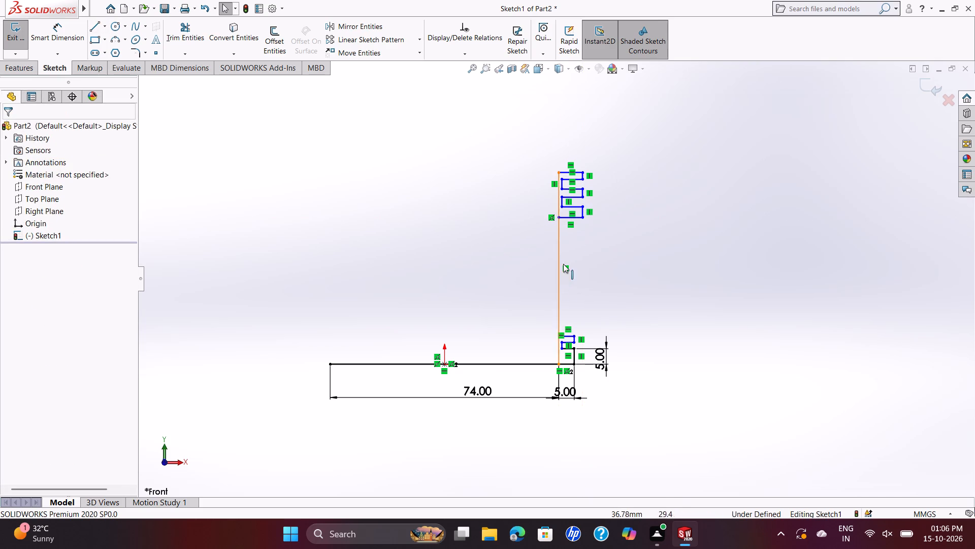
Dimension the topmost horizontal line of the upper zigzag and set its length to 5 mm.
{"action": "scroll", "coordinate": [573, 211], "scroll_direction": "up", "scroll_amount": 2}
{"action": "scroll", "coordinate": [573, 211], "scroll_direction": "down", "scroll_amount": 4}
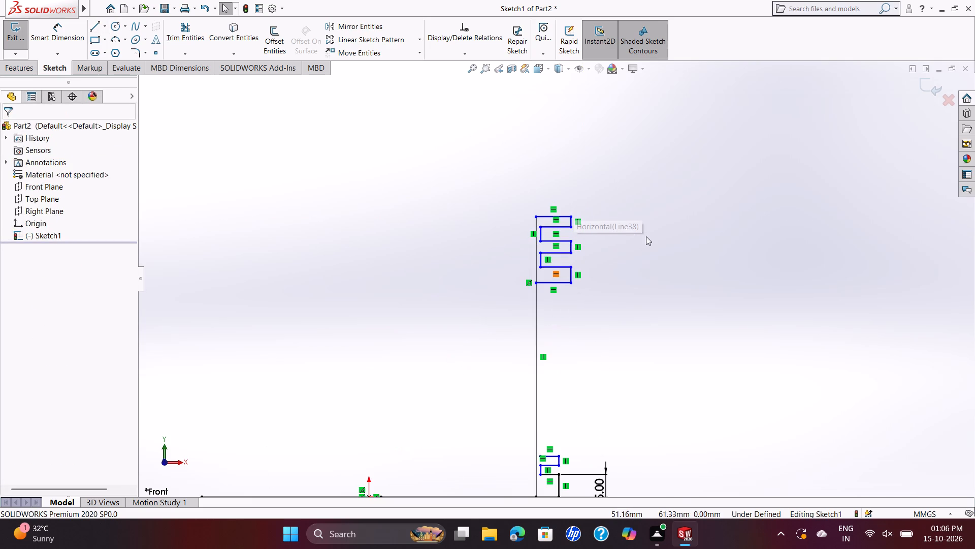
{"action": "scroll", "coordinate": [682, 282], "scroll_direction": "down", "scroll_amount": 1}
{"action": "middle_click_drag", "start_coordinate": [689, 283], "coordinate": [701, 241]}
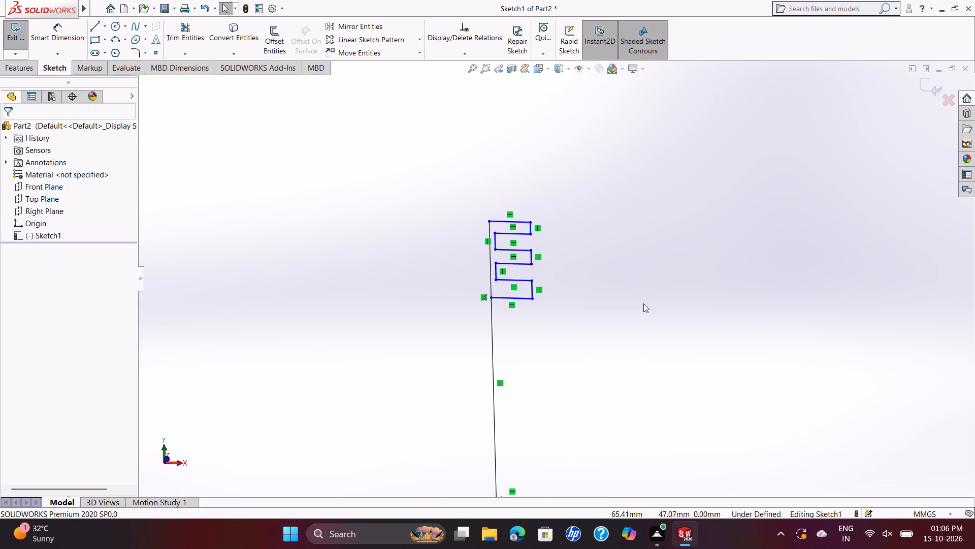
{"action": "key", "text": "ctrl+8"}
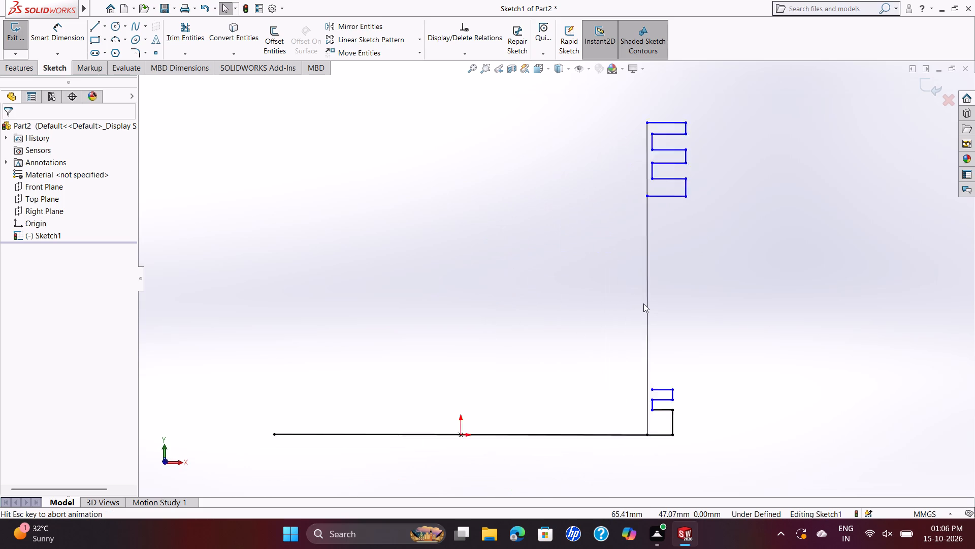
{"action": "scroll", "coordinate": [799, 144], "scroll_direction": "down", "scroll_amount": 2}
{"action": "scroll", "coordinate": [701, 166], "scroll_direction": "up", "scroll_amount": 1}
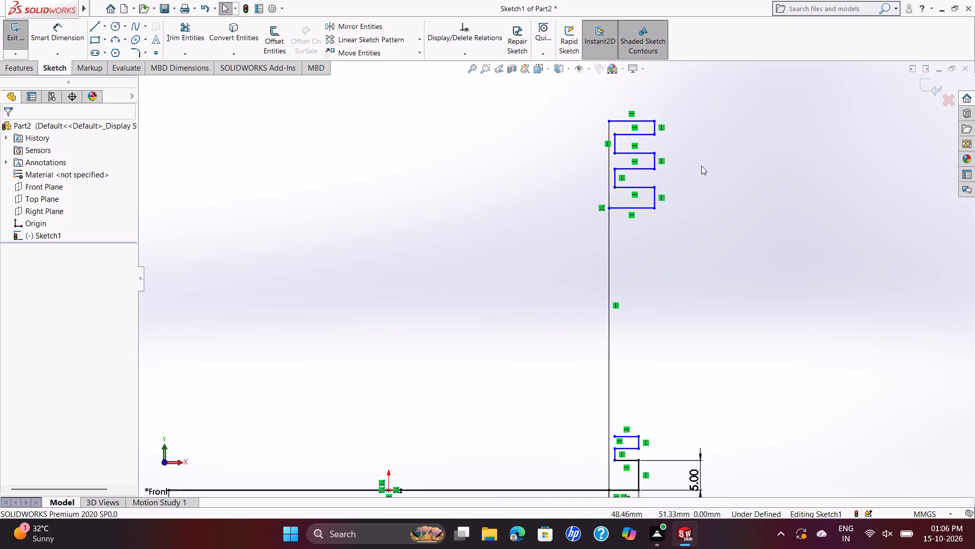
{"action": "scroll", "coordinate": [701, 166], "scroll_direction": "up", "scroll_amount": 1}
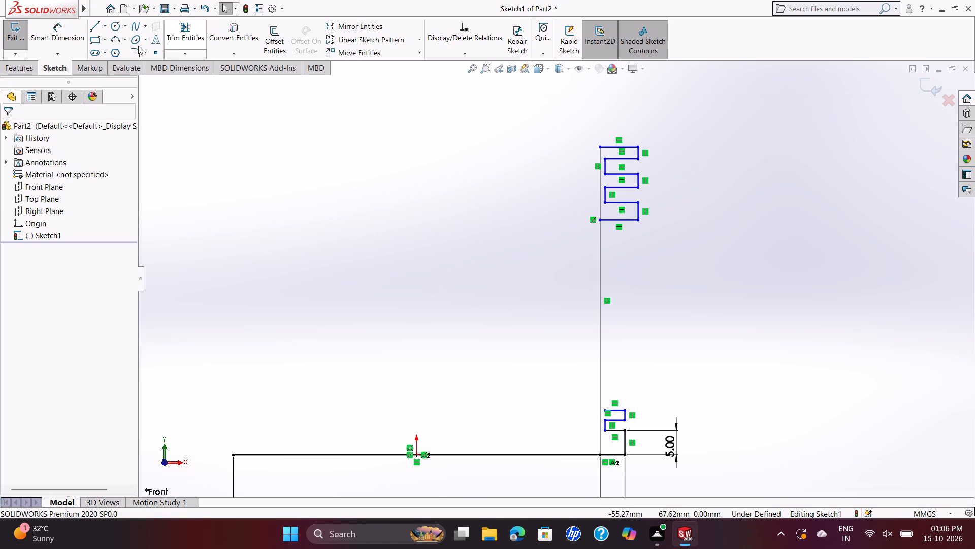
{"action": "left_click", "coordinate": [72, 24]}
{"action": "left_click", "coordinate": [607, 147]}
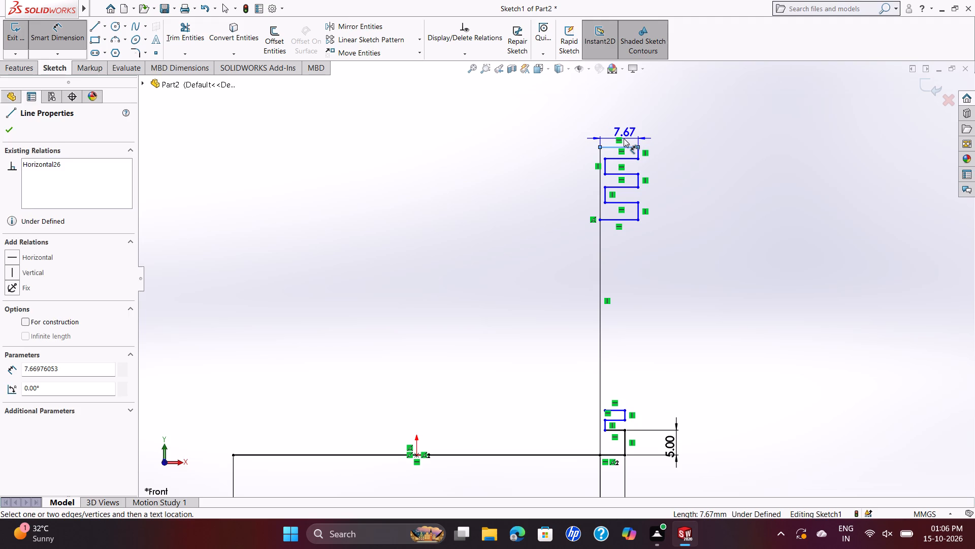
{"action": "double_click", "coordinate": [624, 138]}
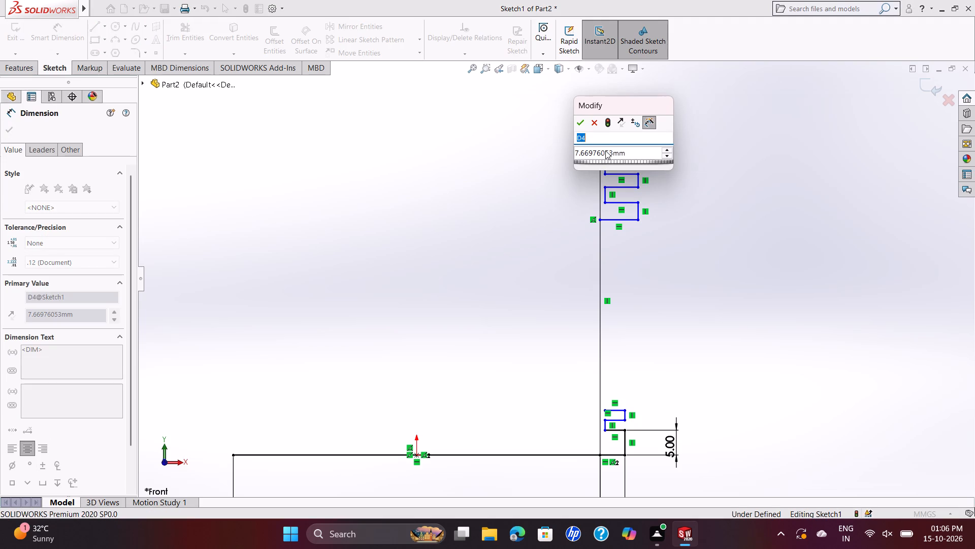
{"action": "left_click", "coordinate": [605, 150]}
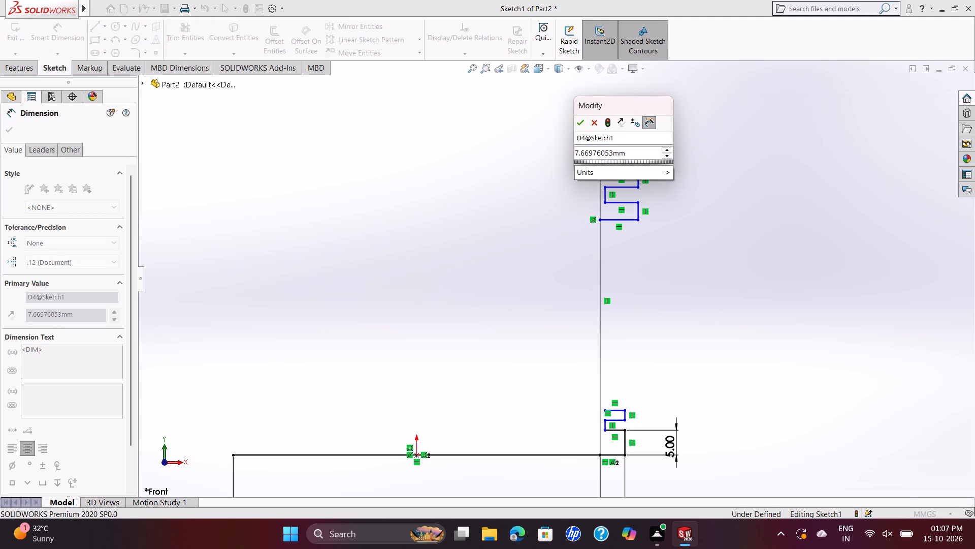
{"action": "left_click", "coordinate": [626, 150]}
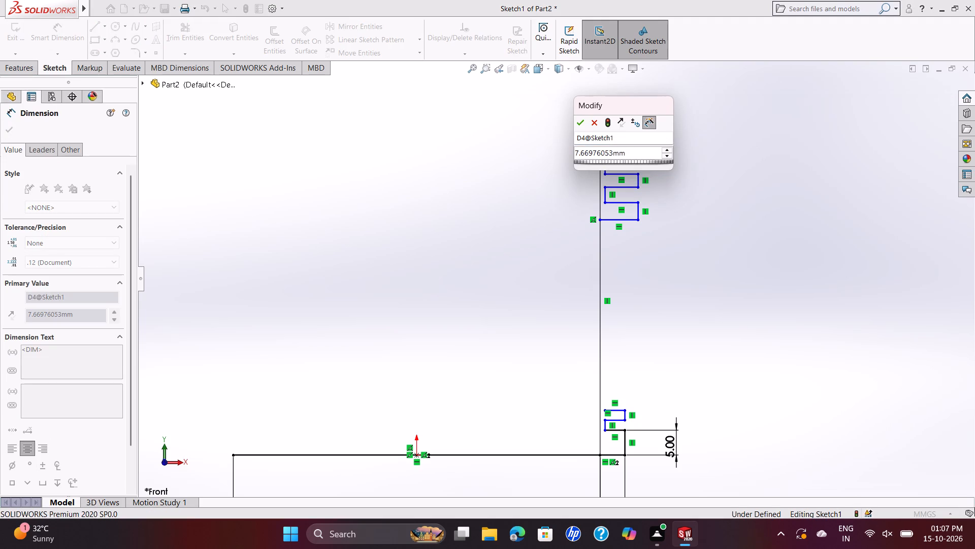
{"action": "key", "text": "BackSpace"}
{"action": "key", "text": "BackSpace"}
{"action": "key", "text": "BackSpace"}
{"action": "key", "text": "BackSpace"}
{"action": "key", "text": "BackSpace"}
{"action": "key", "text": "BackSpace"}
{"action": "key", "text": "BackSpace"}
{"action": "key", "text": "BackSpace"}
{"action": "key", "text": "BackSpace"}
{"action": "key", "text": "BackSpace"}
{"action": "key", "text": "BackSpace"}
{"action": "key", "text": "BackSpace"}
{"action": "key", "text": "BackSpace"}
{"action": "key", "text": "BackSpace"}
{"action": "key", "text": "BackSpace"}
{"action": "key", "text": "BackSpace"}
{"action": "key", "text": "BackSpace"}
{"action": "key", "text": "BackSpace"}
{"action": "key", "text": "BackSpace"}
{"action": "key", "text": "BackSpace"}
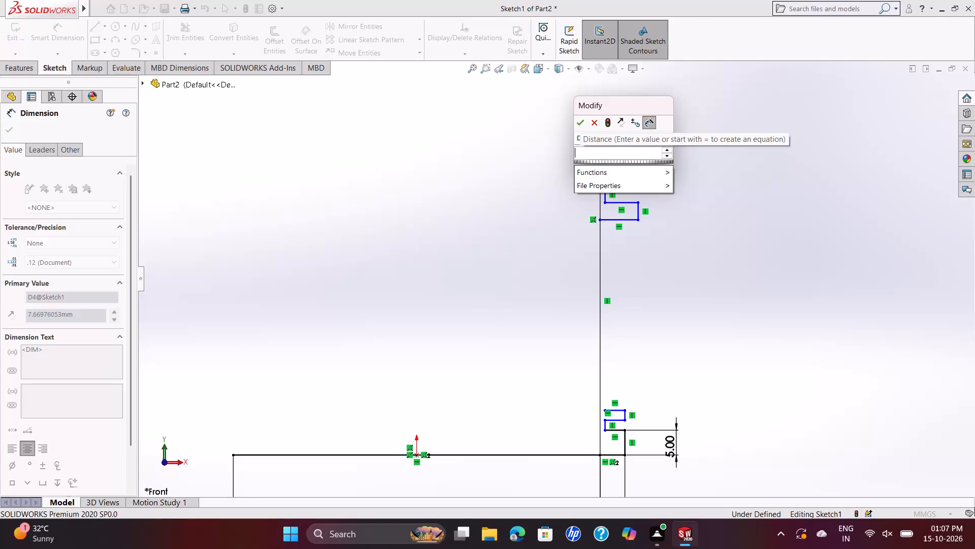
{"action": "key", "text": "5"}
{"action": "key", "text": "Return"}
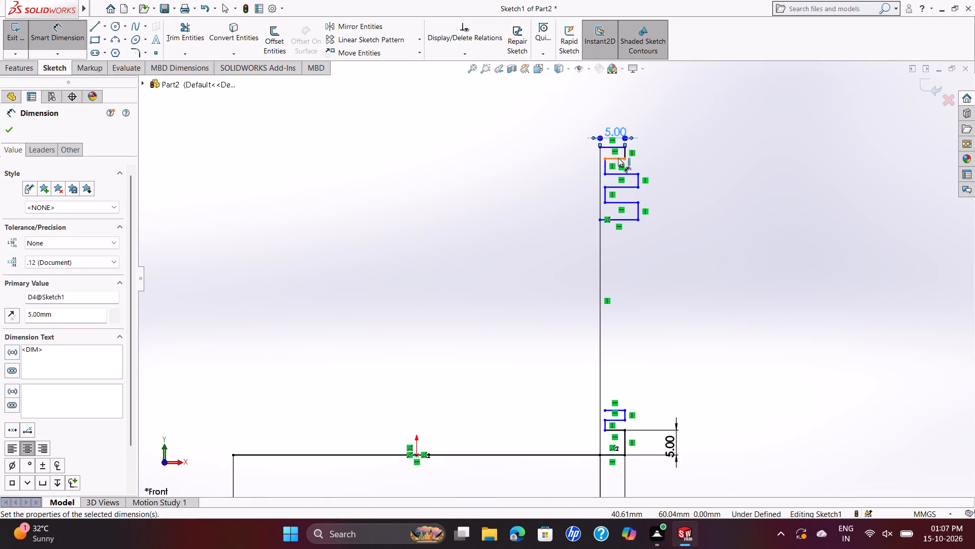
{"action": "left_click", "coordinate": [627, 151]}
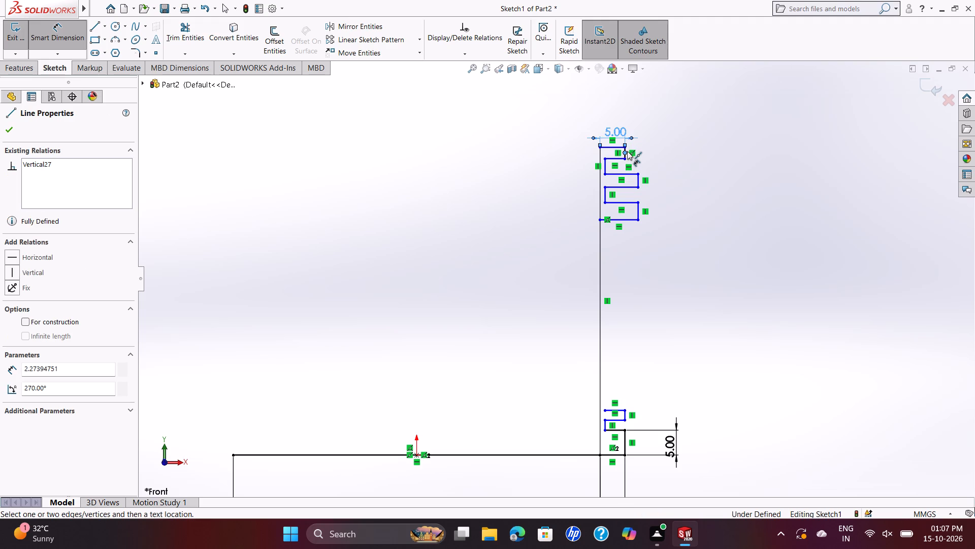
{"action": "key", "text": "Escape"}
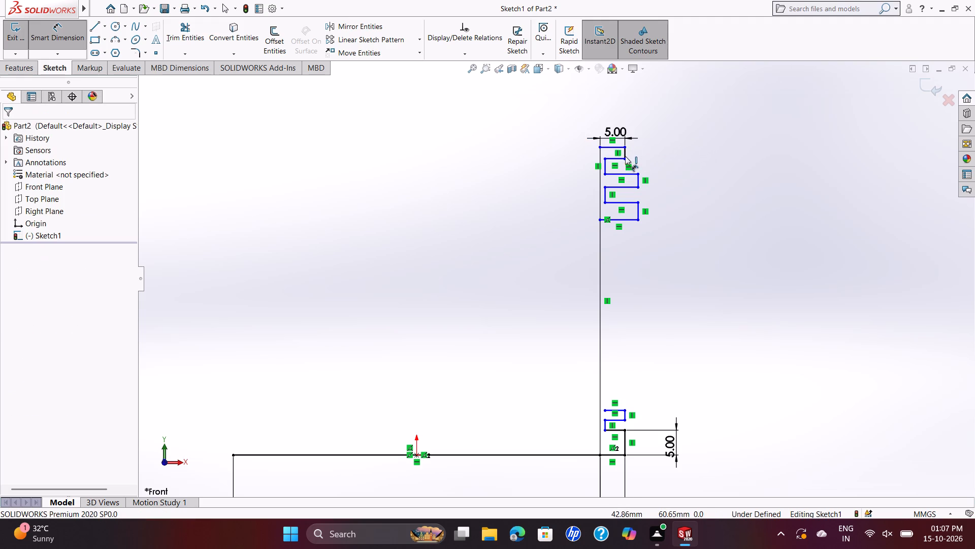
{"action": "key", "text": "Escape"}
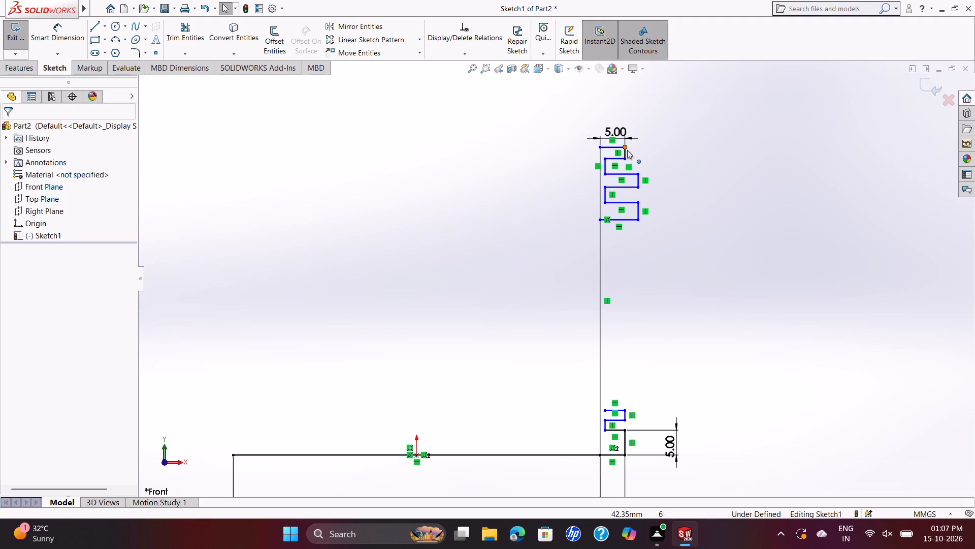
Set the topmost outer vertical of the upper zigzag to 2 mm and add a driving length dimension to it.
{"action": "left_click", "coordinate": [625, 155]}
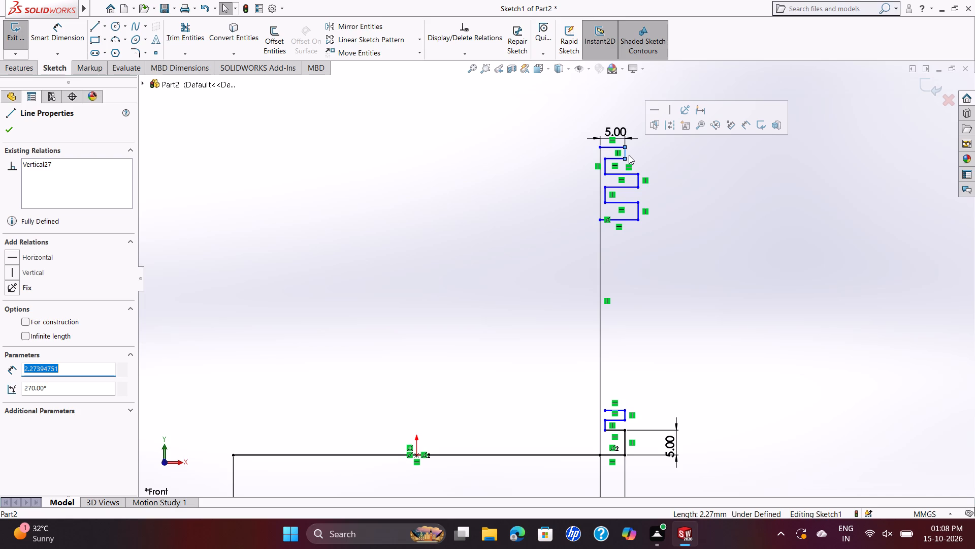
{"action": "key", "text": "2"}
{"action": "key", "text": "Return"}
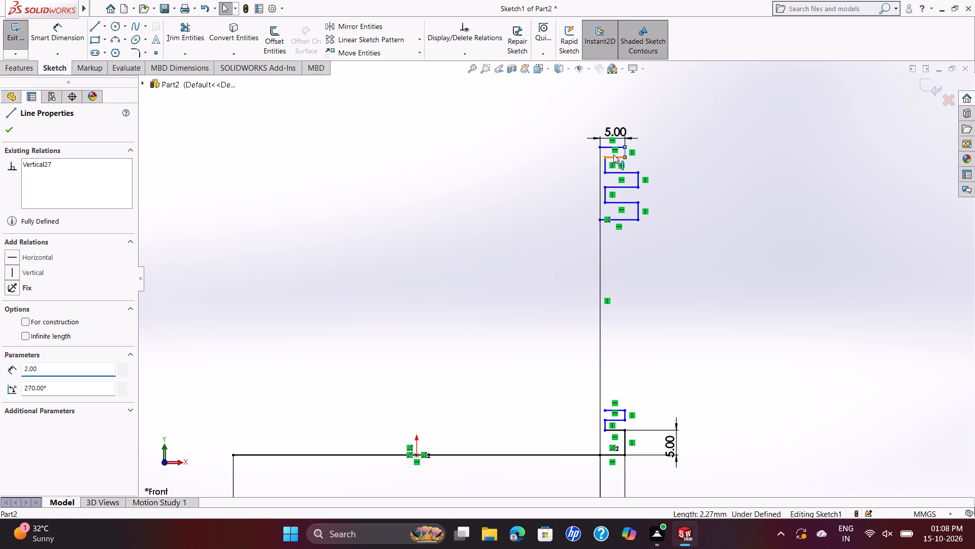
{"action": "left_click", "coordinate": [613, 156]}
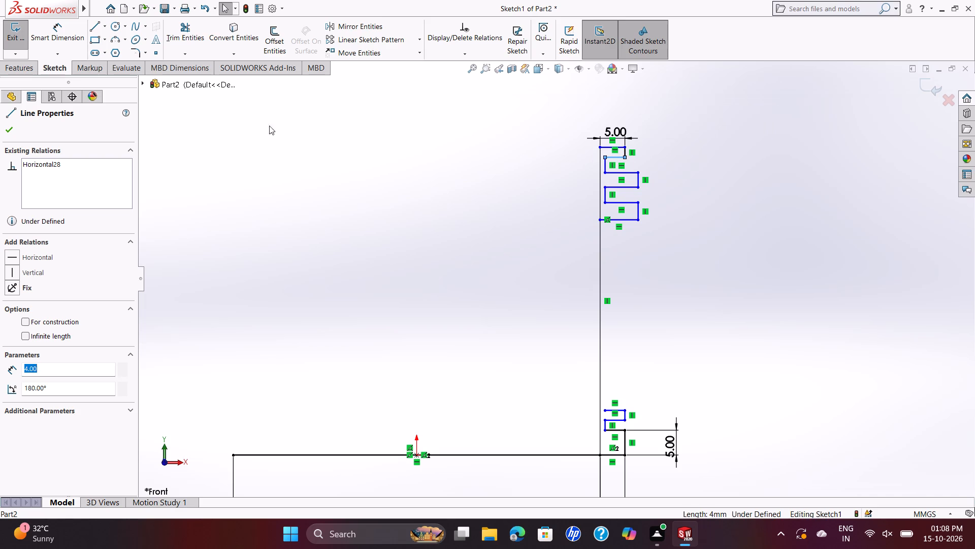
{"action": "left_click", "coordinate": [55, 26]}
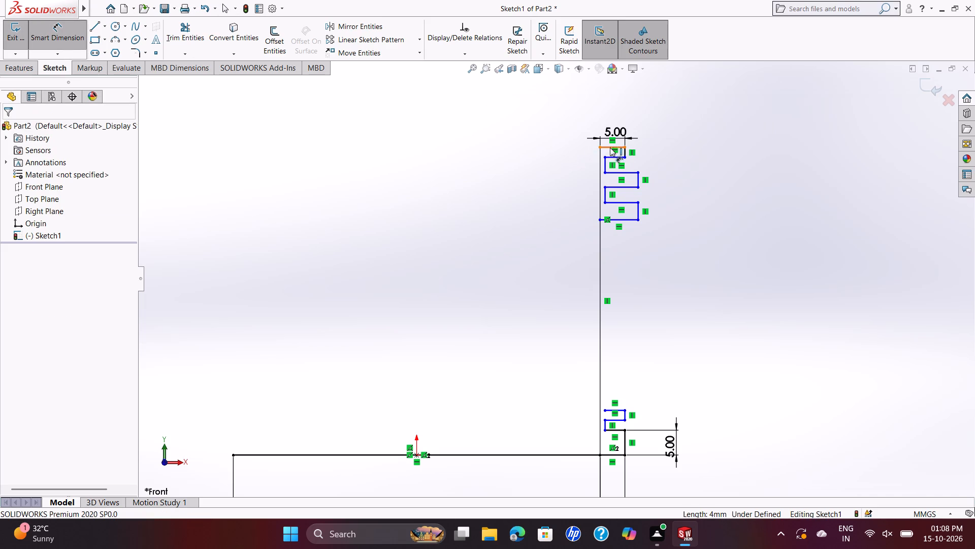
{"action": "left_click", "coordinate": [626, 151]}
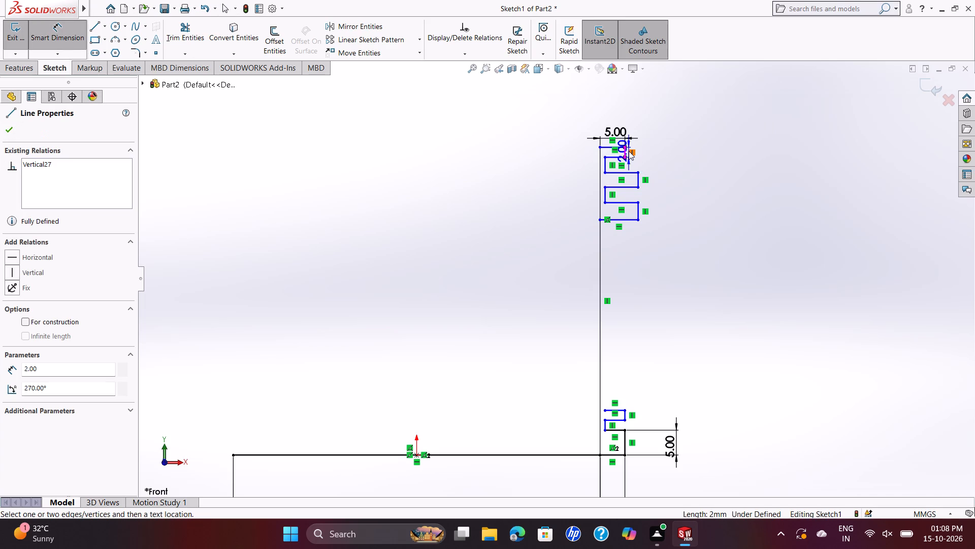
{"action": "left_click", "coordinate": [629, 151]}
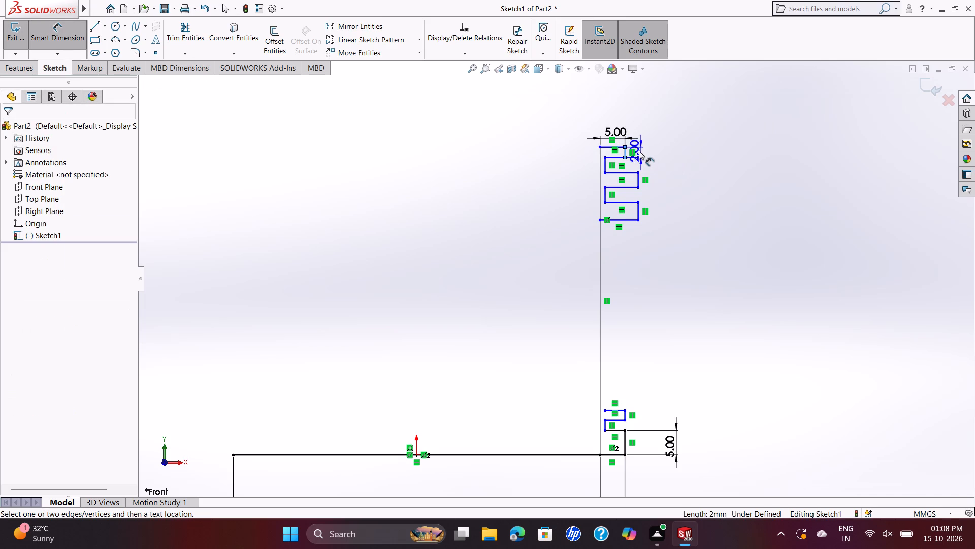
{"action": "left_click", "coordinate": [639, 148]}
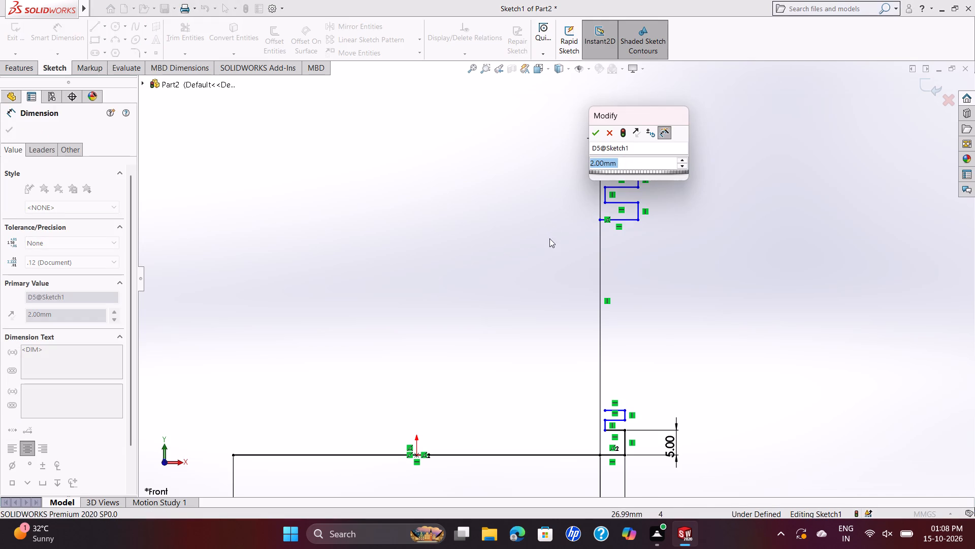
{"action": "left_click", "coordinate": [600, 138]}
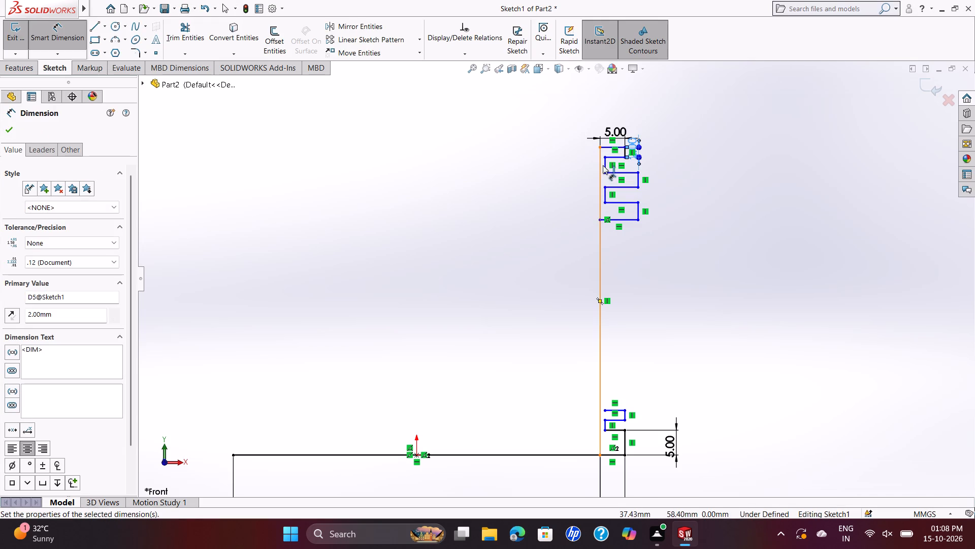
Dimension the first inner vertical of the upper zigzag, below the top tooth, and set its length to 3 mm.
{"action": "left_click", "coordinate": [604, 165]}
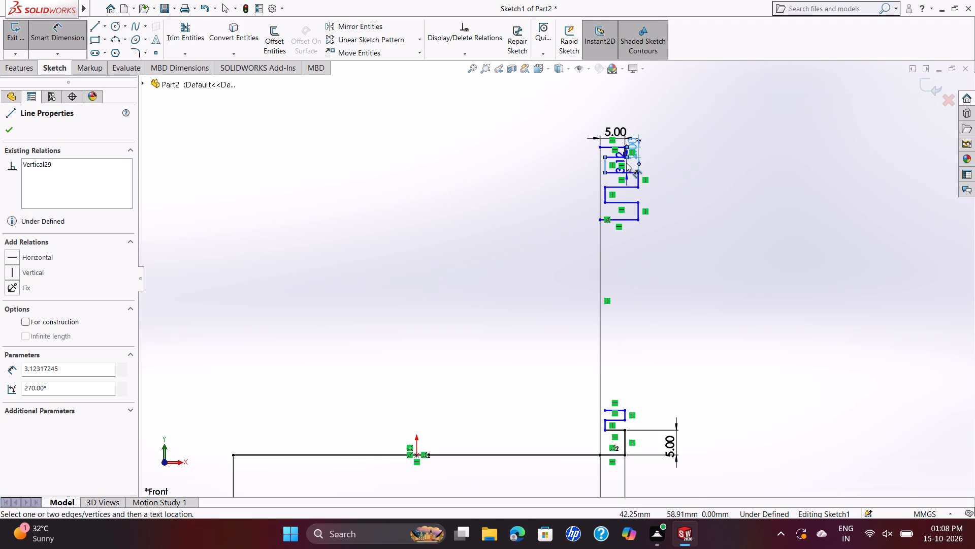
{"action": "left_click", "coordinate": [660, 165]}
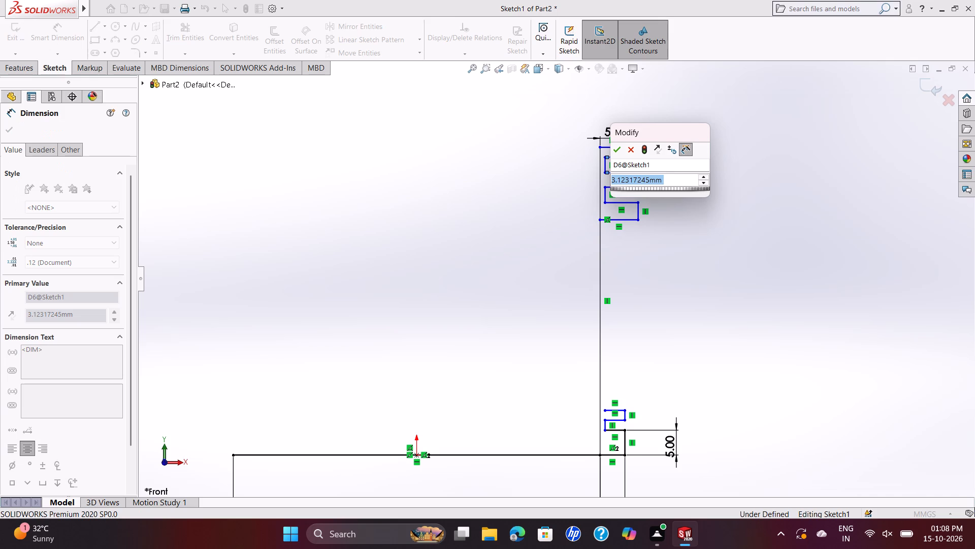
{"action": "key", "text": "3"}
{"action": "key", "text": "Return"}
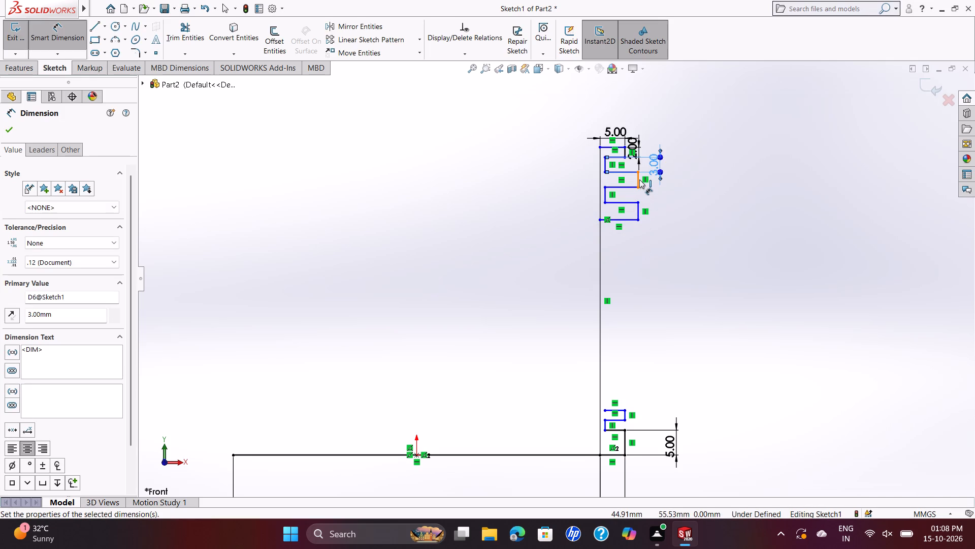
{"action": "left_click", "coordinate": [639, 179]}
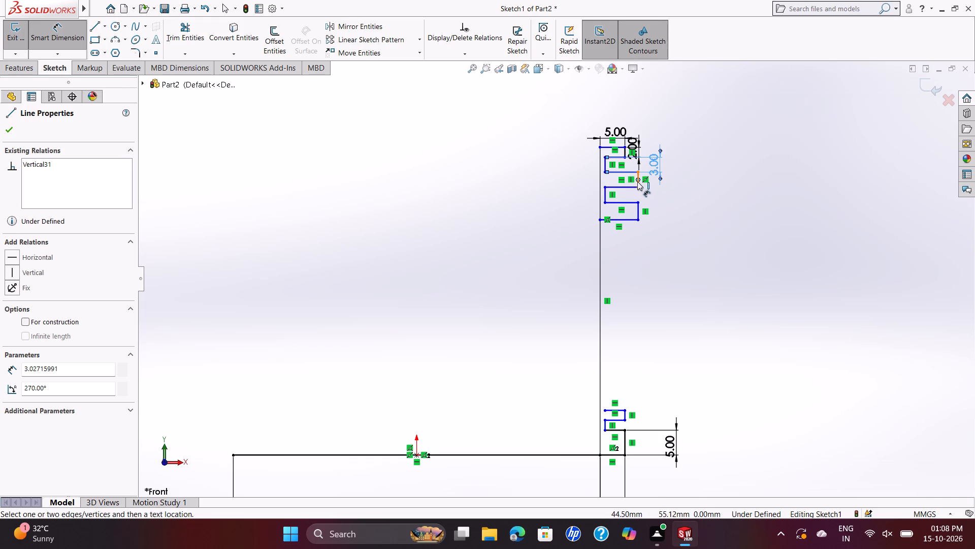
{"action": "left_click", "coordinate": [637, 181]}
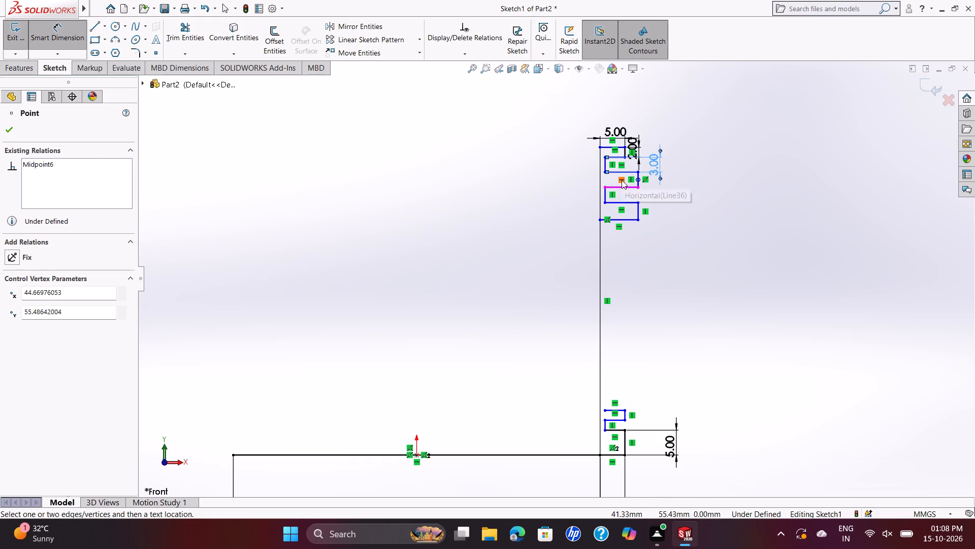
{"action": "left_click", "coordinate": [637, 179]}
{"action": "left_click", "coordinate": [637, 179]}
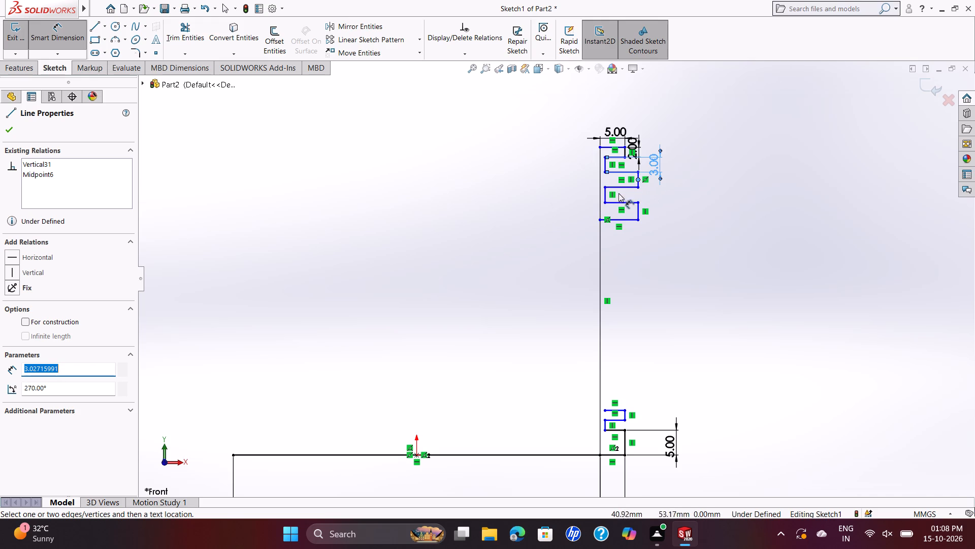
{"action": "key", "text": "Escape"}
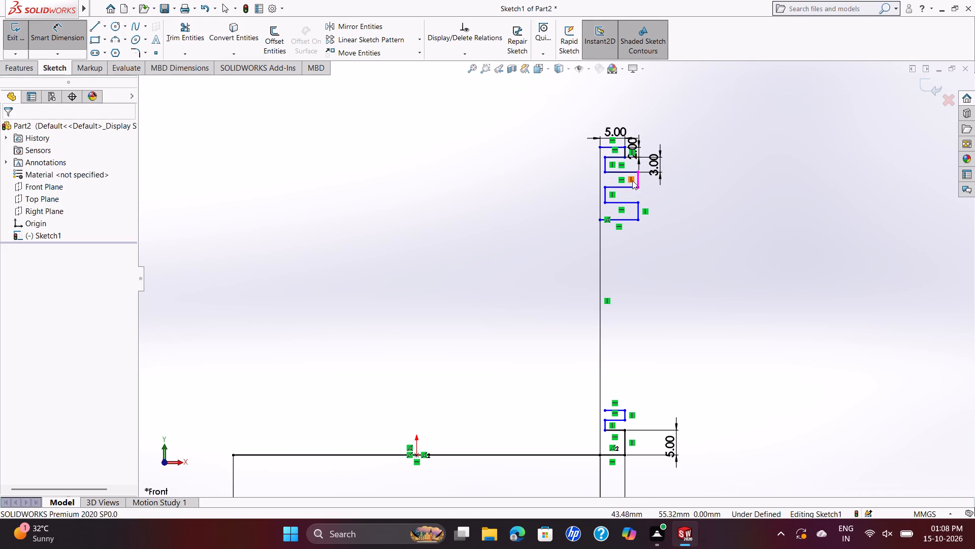
Dimension the outer vertical of the upper zigzag's middle tooth and set its length to 2 mm.
{"action": "left_click", "coordinate": [632, 180]}
{"action": "left_click", "coordinate": [636, 179]}
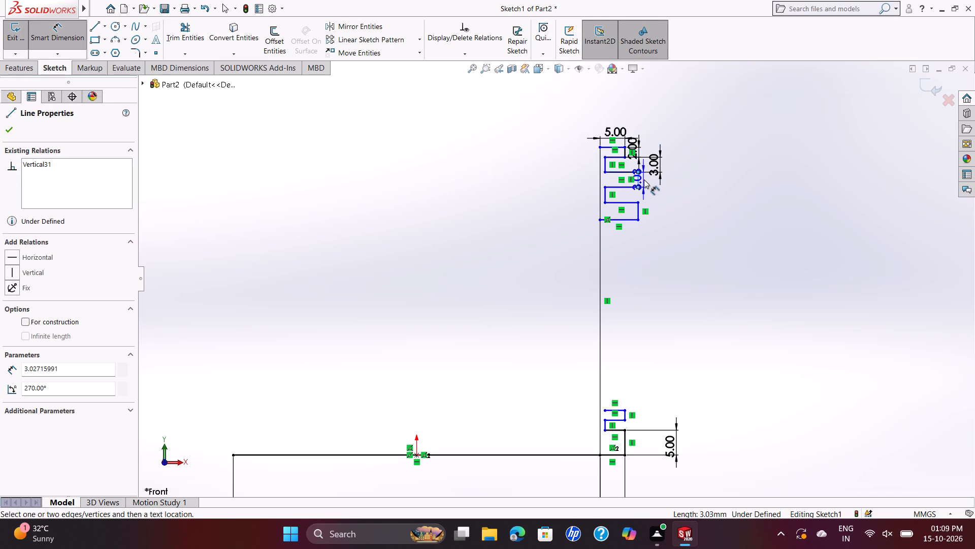
{"action": "left_click", "coordinate": [651, 179]}
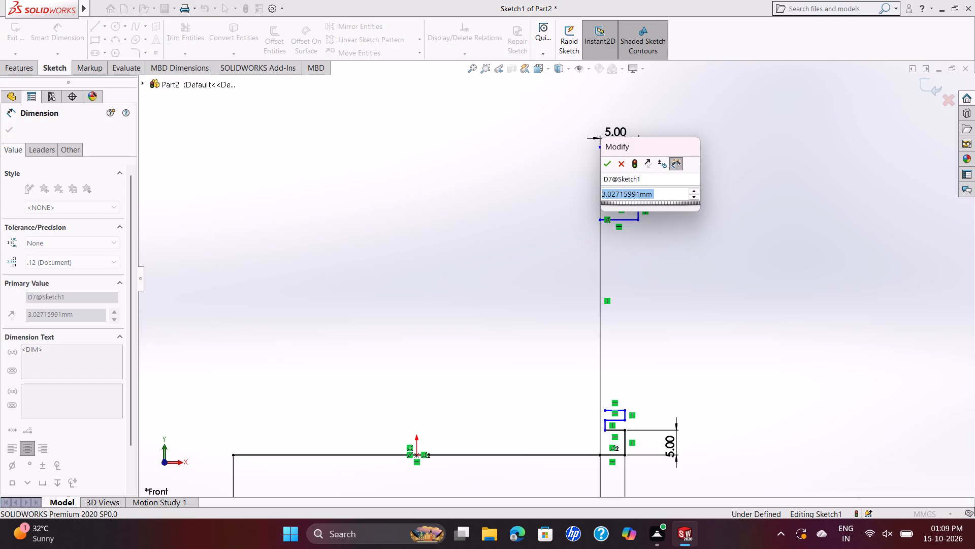
{"action": "key", "text": "2"}
{"action": "key", "text": "Return"}
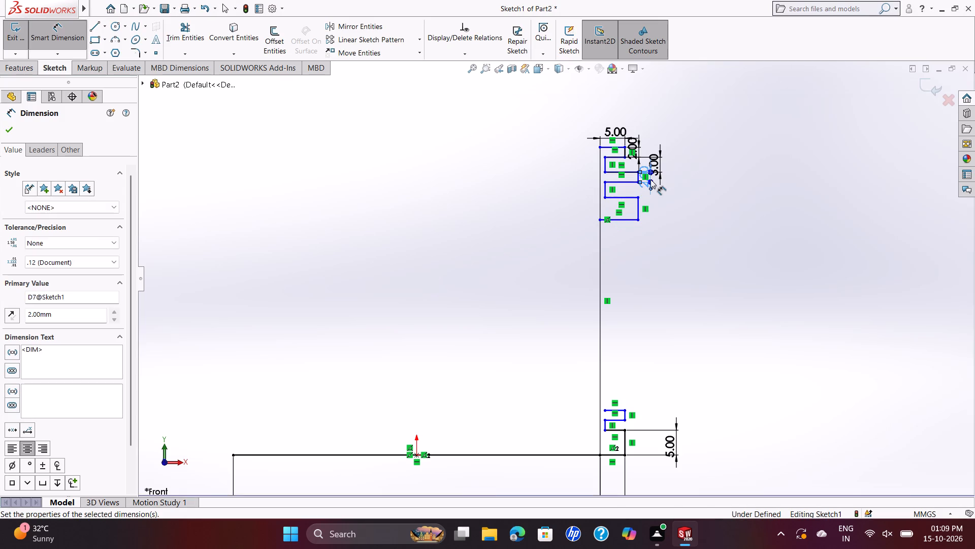
Dimension the second inner vertical of the upper zigzag, below the middle tooth, and set its length to 3 mm.
{"action": "left_click", "coordinate": [604, 191]}
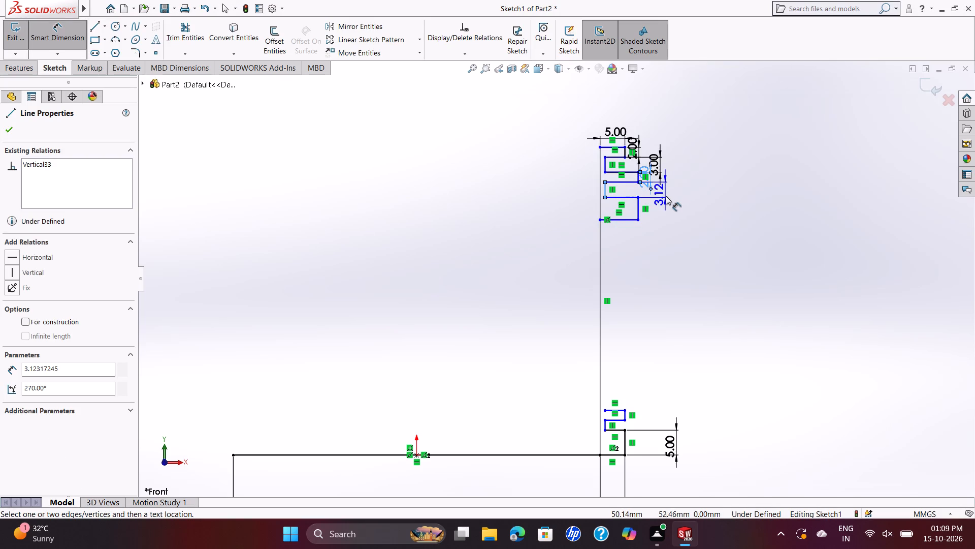
{"action": "left_click", "coordinate": [663, 195]}
{"action": "left_click", "coordinate": [663, 195]}
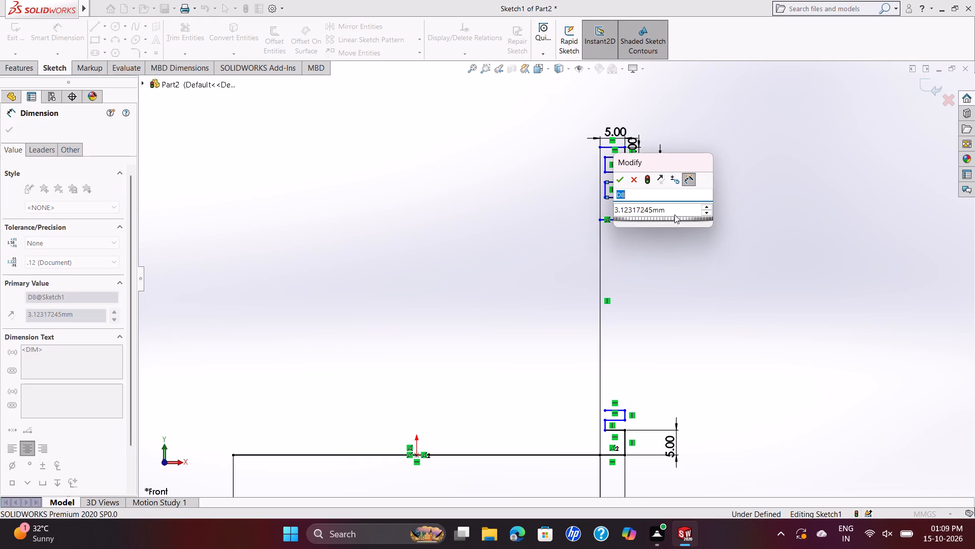
{"action": "left_click", "coordinate": [671, 208]}
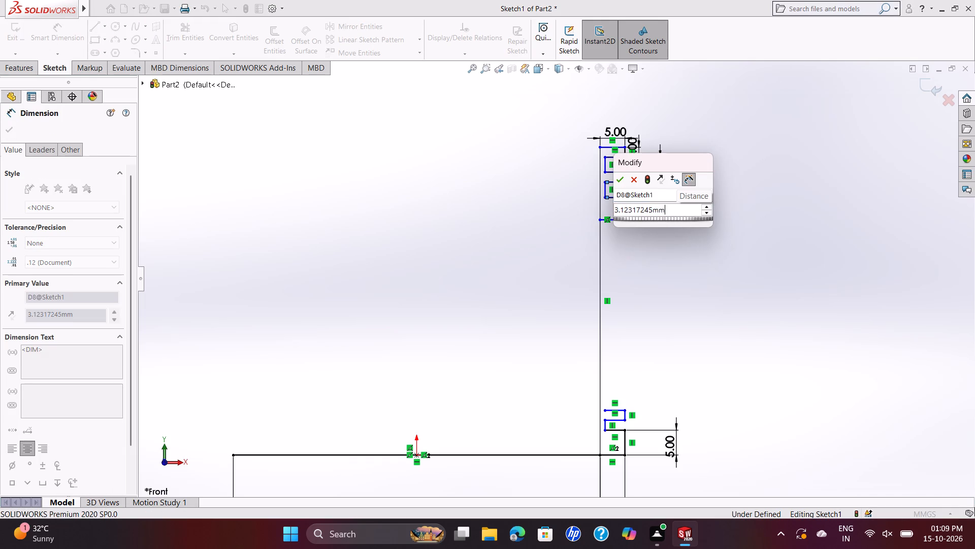
{"action": "key", "text": "BackSpace"}
{"action": "key", "text": "BackSpace"}
{"action": "key", "text": "BackSpace"}
{"action": "key", "text": "BackSpace"}
{"action": "key", "text": "BackSpace"}
{"action": "key", "text": "BackSpace"}
{"action": "key", "text": "BackSpace"}
{"action": "key", "text": "BackSpace"}
{"action": "key", "text": "BackSpace"}
{"action": "key", "text": "BackSpace"}
{"action": "key", "text": "BackSpace"}
{"action": "key", "text": "BackSpace"}
{"action": "key", "text": "BackSpace"}
{"action": "key", "text": "BackSpace"}
{"action": "key", "text": "BackSpace"}
{"action": "key", "text": "BackSpace"}
{"action": "key", "text": "BackSpace"}
{"action": "key", "text": "BackSpace"}
{"action": "key", "text": "BackSpace"}
{"action": "key", "text": "BackSpace"}
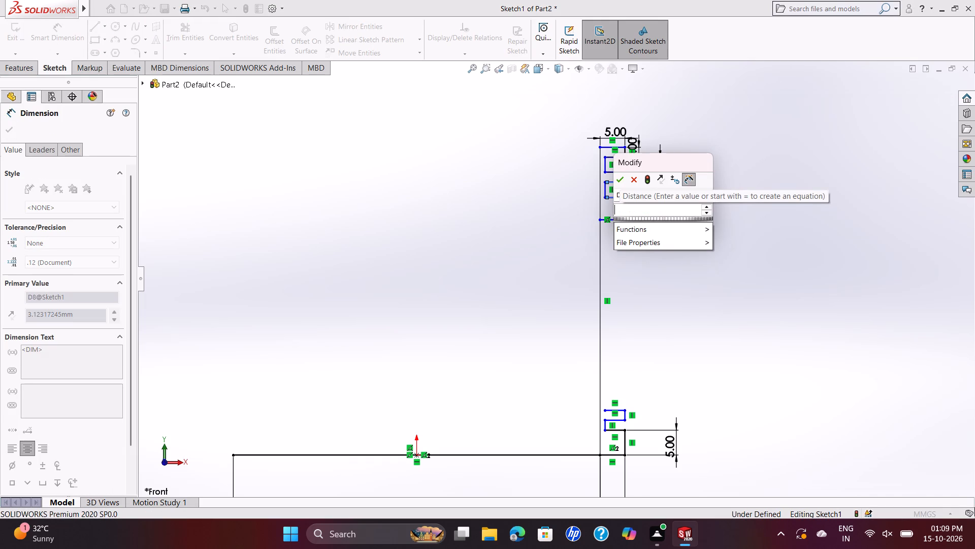
{"action": "key", "text": "3"}
{"action": "key", "text": "Return"}
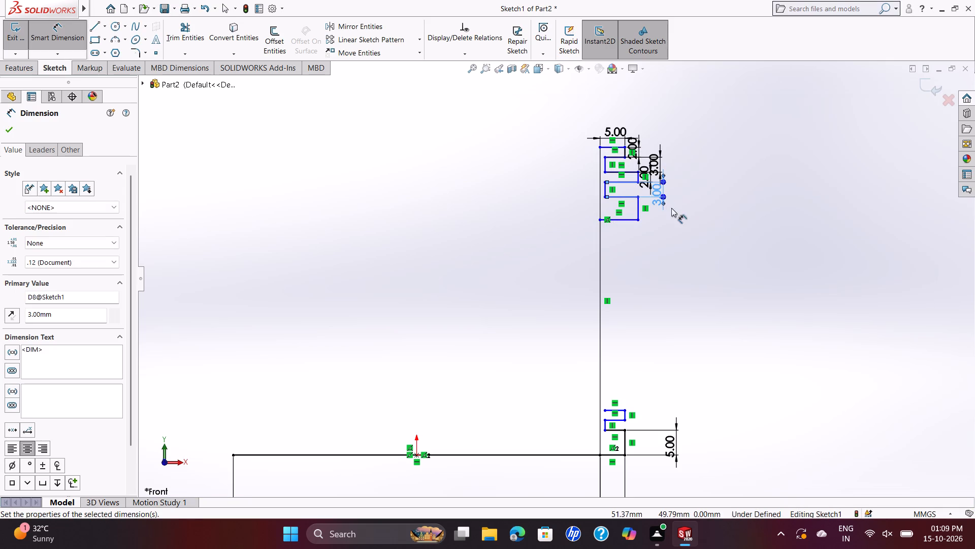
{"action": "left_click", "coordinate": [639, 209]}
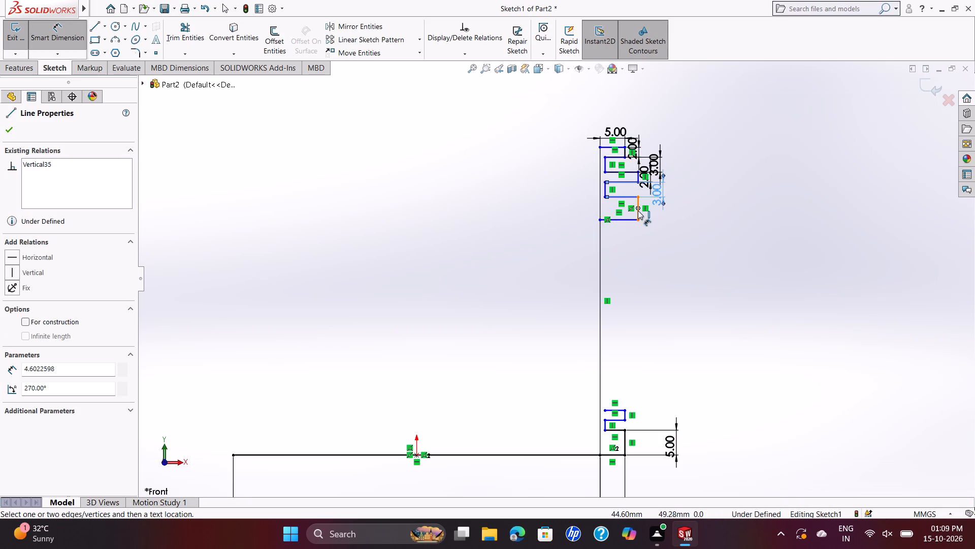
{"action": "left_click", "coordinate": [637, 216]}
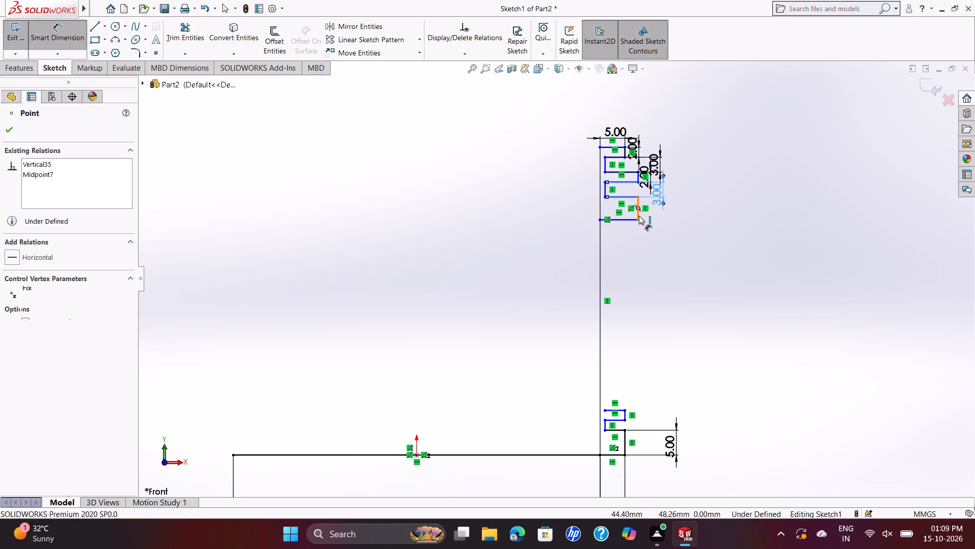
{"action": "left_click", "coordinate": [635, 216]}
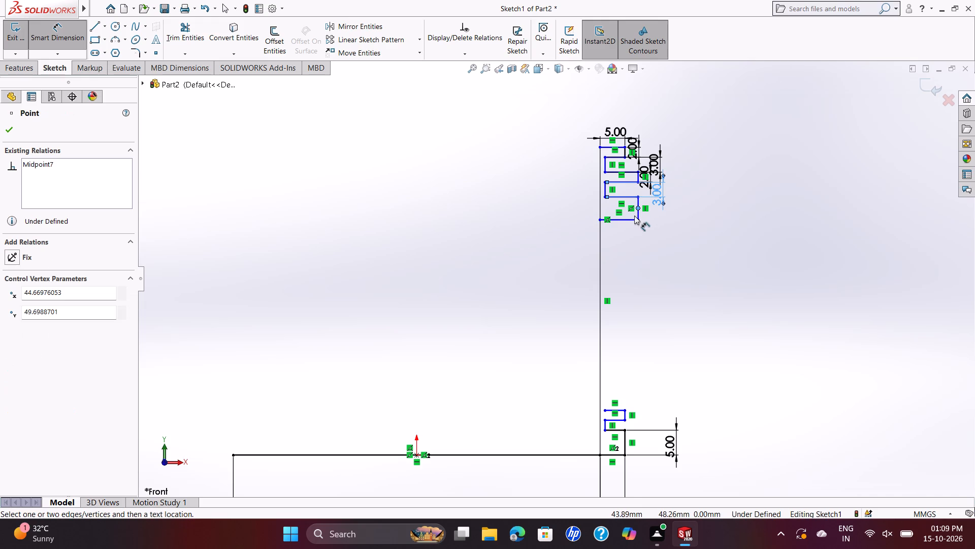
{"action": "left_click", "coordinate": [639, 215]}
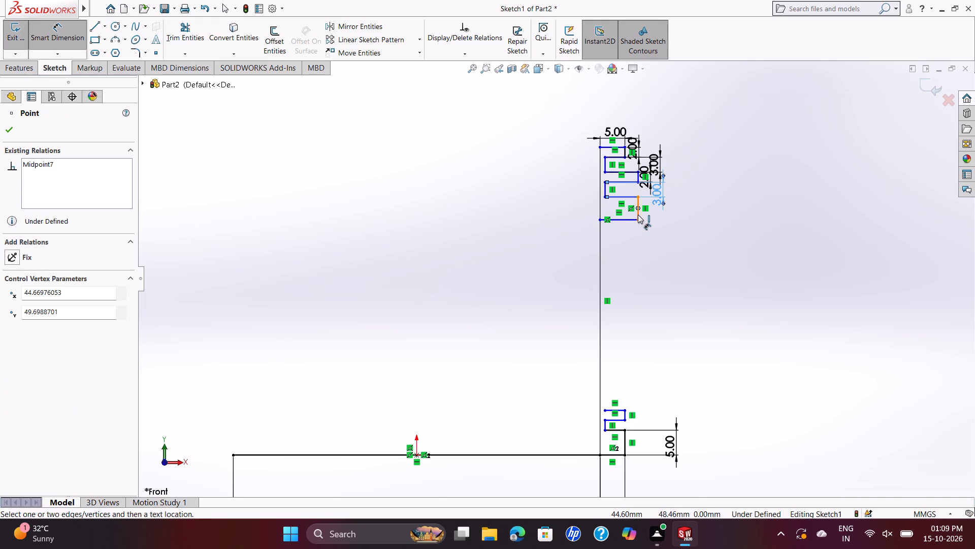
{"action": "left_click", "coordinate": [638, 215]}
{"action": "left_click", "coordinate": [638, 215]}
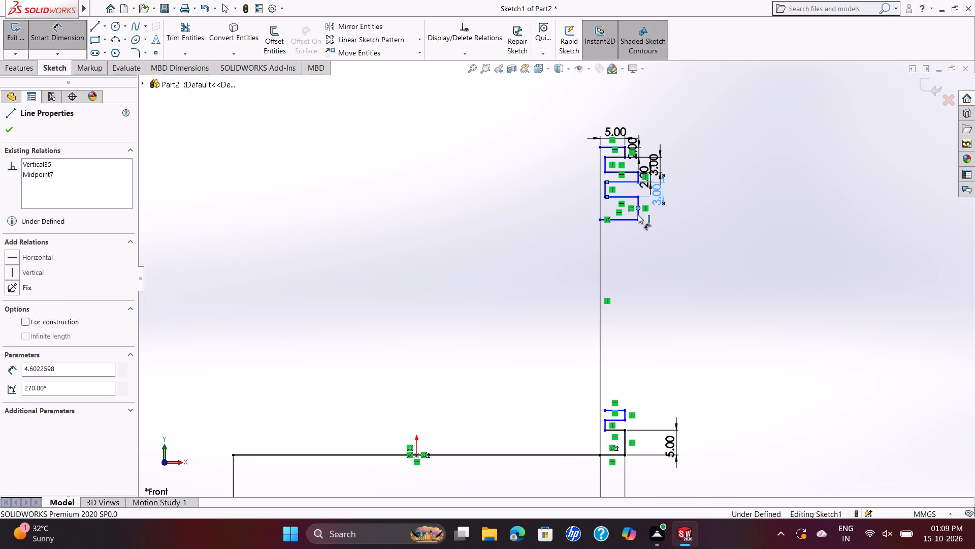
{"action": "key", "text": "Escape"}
Dimension the outer vertical of the upper zigzag's lowest tooth and set its length to 2 mm.
{"action": "left_click", "coordinate": [638, 213]}
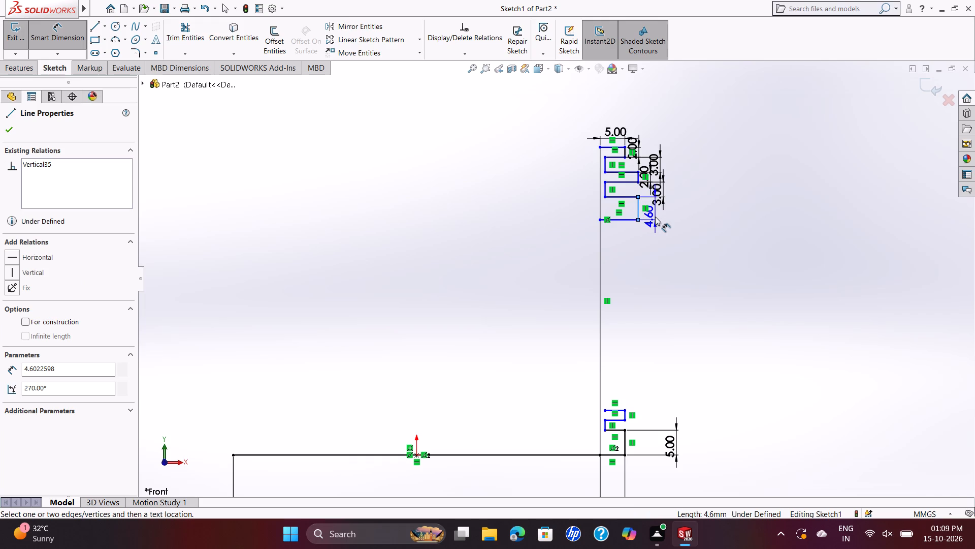
{"action": "left_click", "coordinate": [656, 217]}
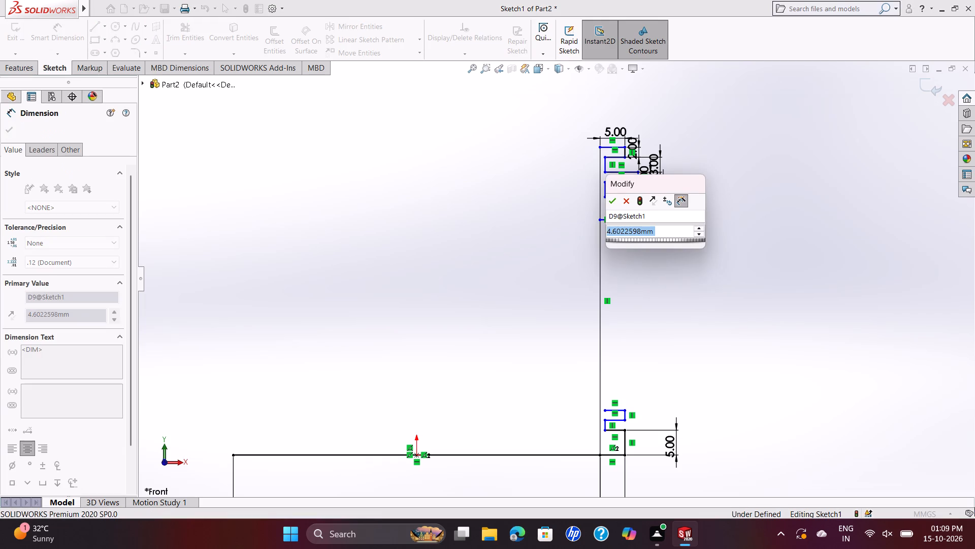
{"action": "key", "text": "2"}
{"action": "key", "text": "Return"}
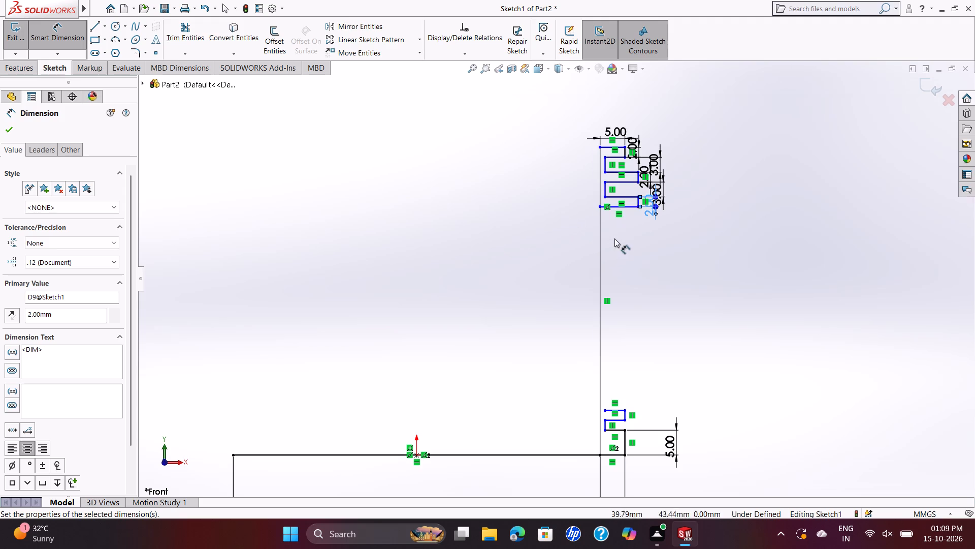
Dimension the upper horizontal of the upper zigzag's middle tooth and set its length to 4 mm.
{"action": "scroll", "coordinate": [619, 174], "scroll_direction": "up", "scroll_amount": 2}
{"action": "scroll", "coordinate": [611, 202], "scroll_direction": "down", "scroll_amount": 2}
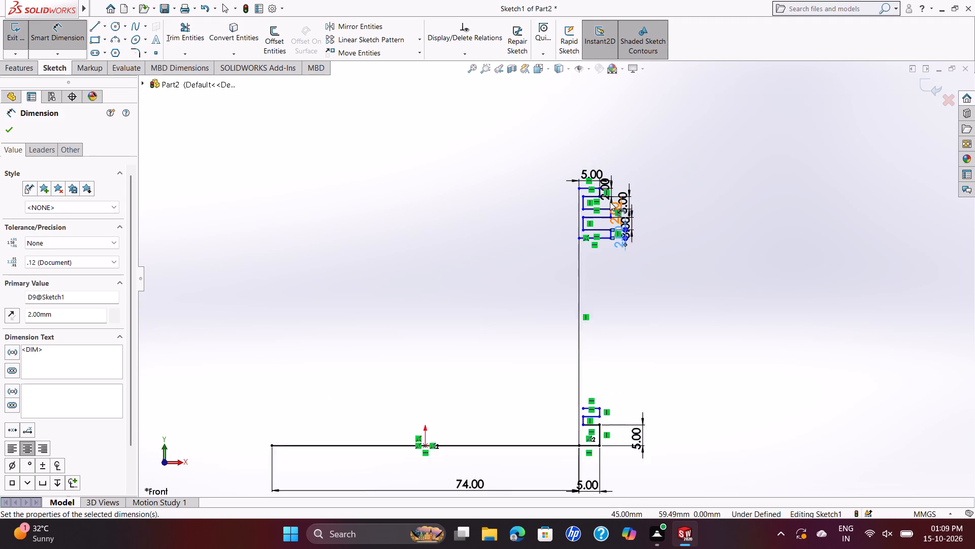
{"action": "scroll", "coordinate": [588, 213], "scroll_direction": "down", "scroll_amount": 5}
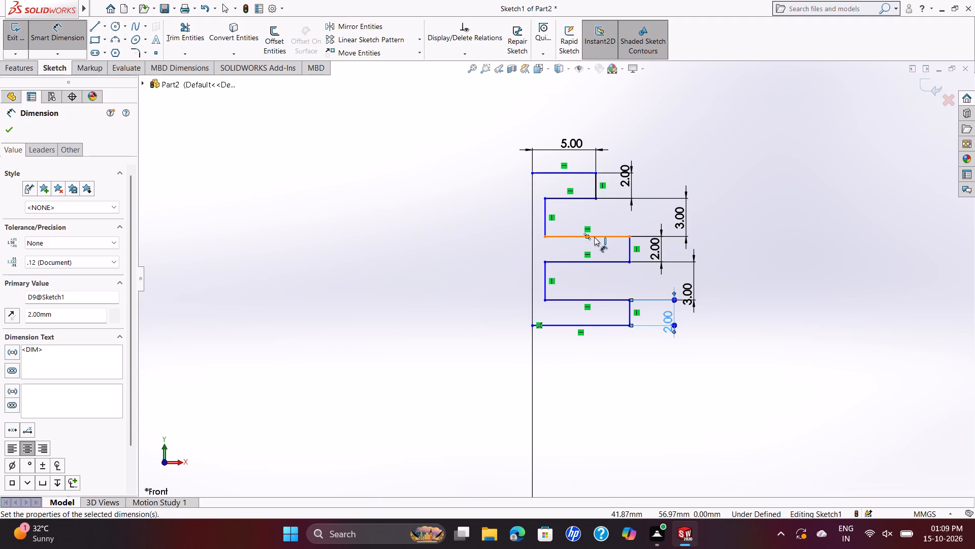
{"action": "left_click", "coordinate": [594, 237]}
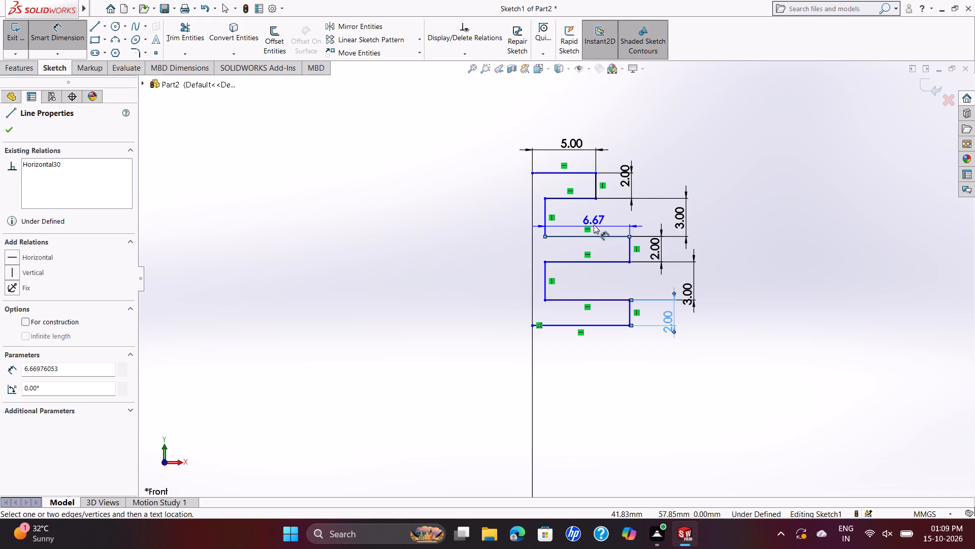
{"action": "left_click", "coordinate": [594, 225]}
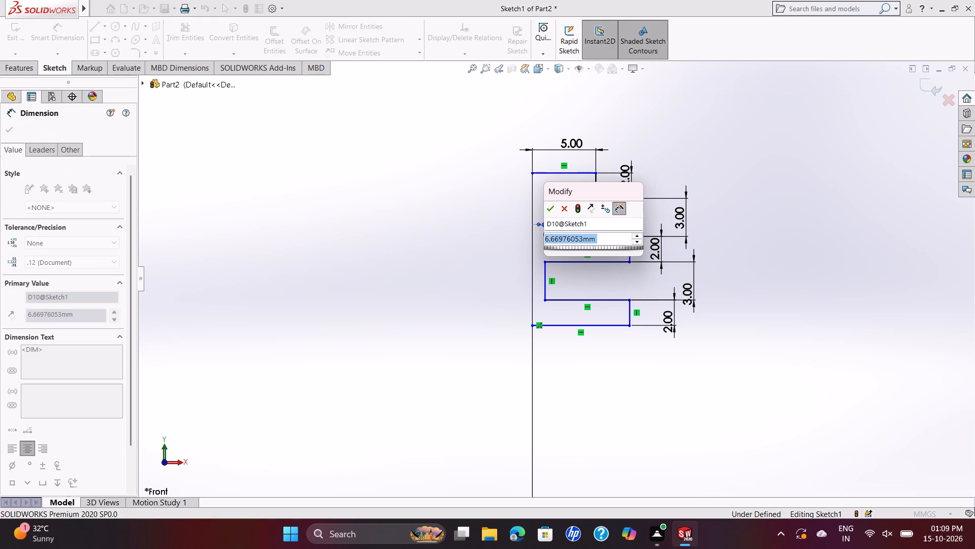
{"action": "key", "text": "4"}
{"action": "key", "text": "Return"}
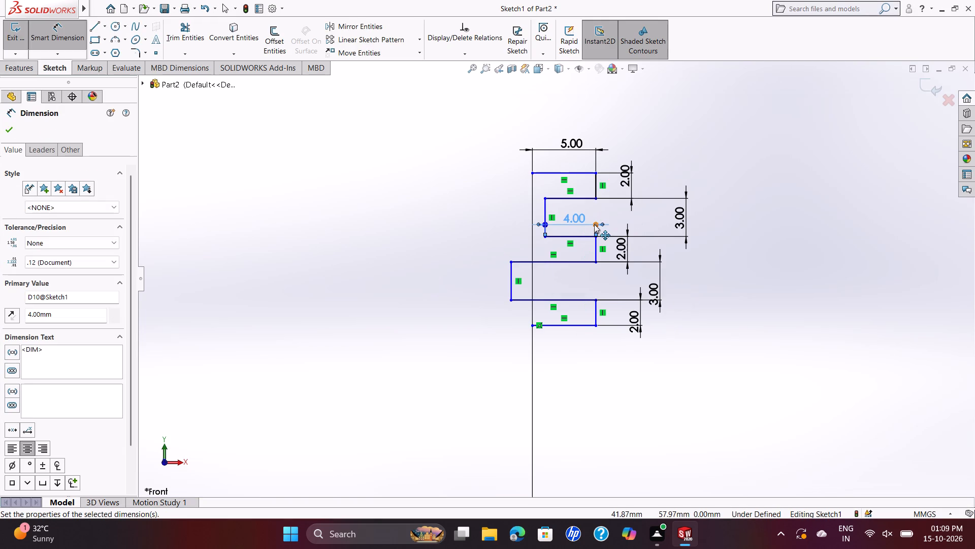
Dimension the lower horizontal of the upper zigzag's middle tooth and set its length to 4 mm.
{"action": "left_click", "coordinate": [574, 261]}
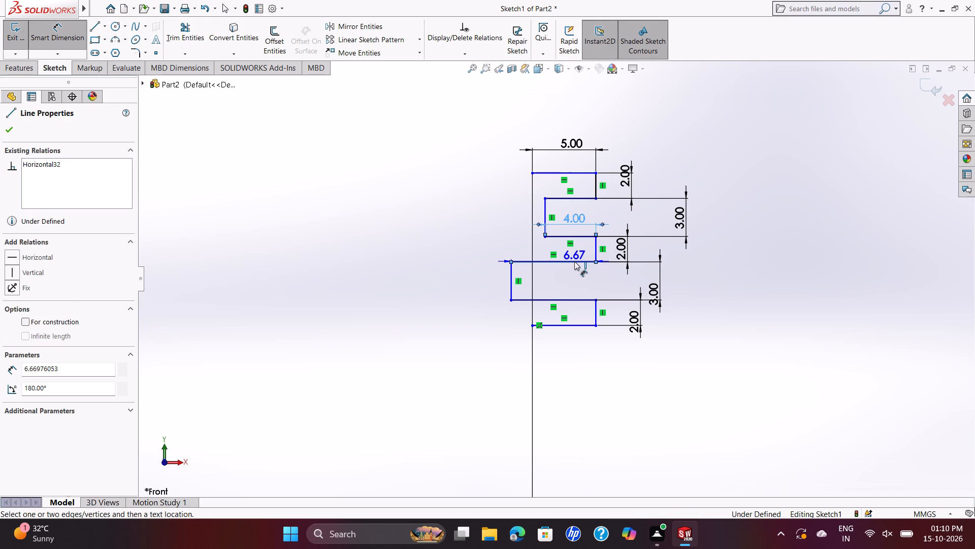
{"action": "left_click", "coordinate": [571, 255]}
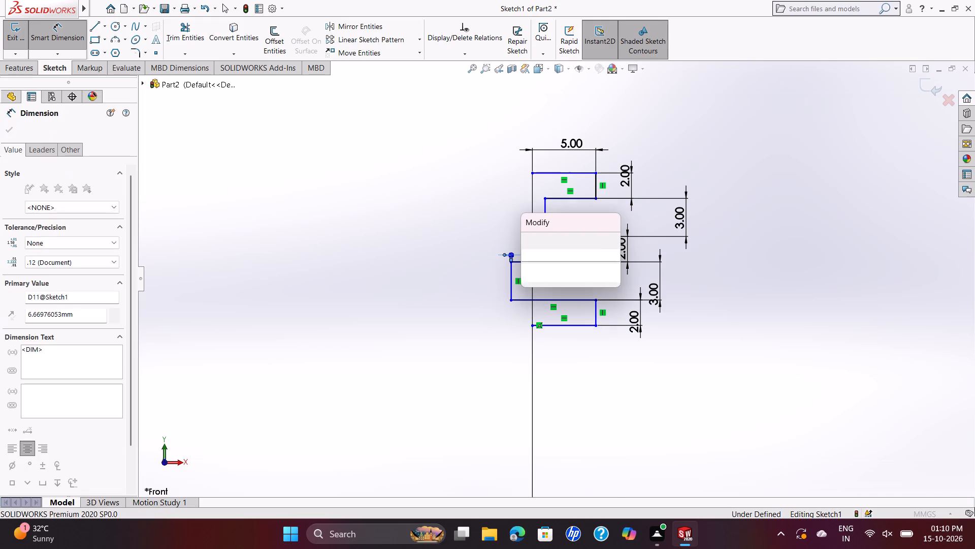
{"action": "key", "text": "4"}
{"action": "key", "text": "Return"}
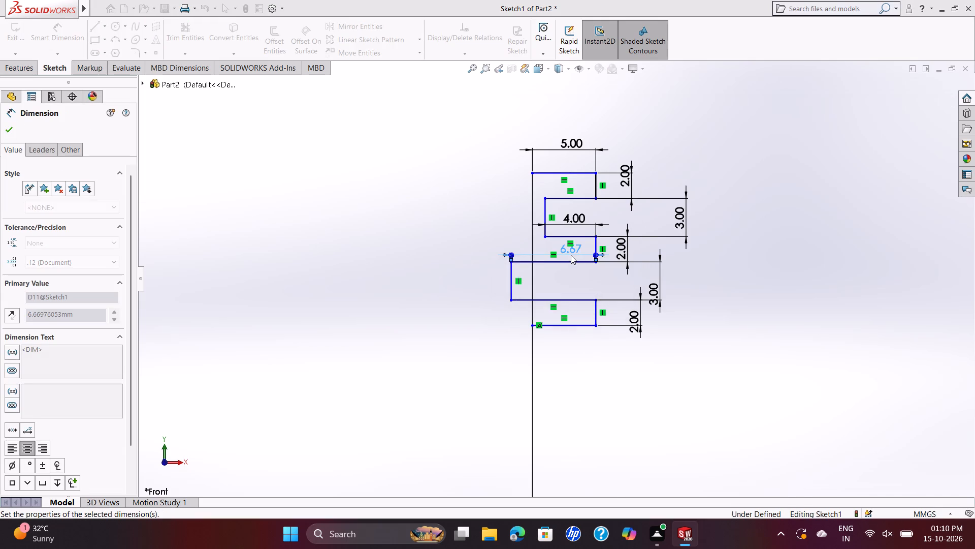
Dimension the upper horizontal of the upper zigzag's lowest tooth and set its length to 4 mm.
{"action": "left_click", "coordinate": [570, 299]}
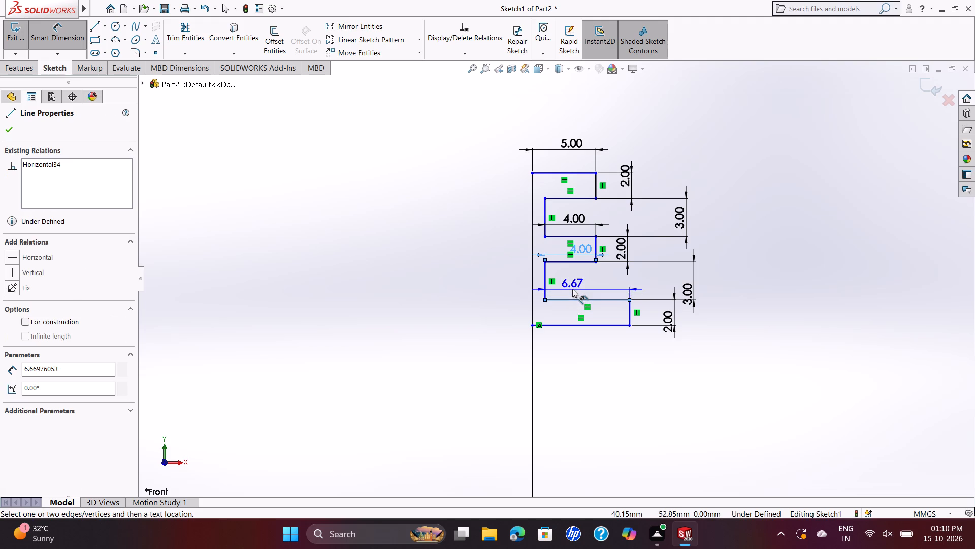
{"action": "left_click", "coordinate": [572, 289]}
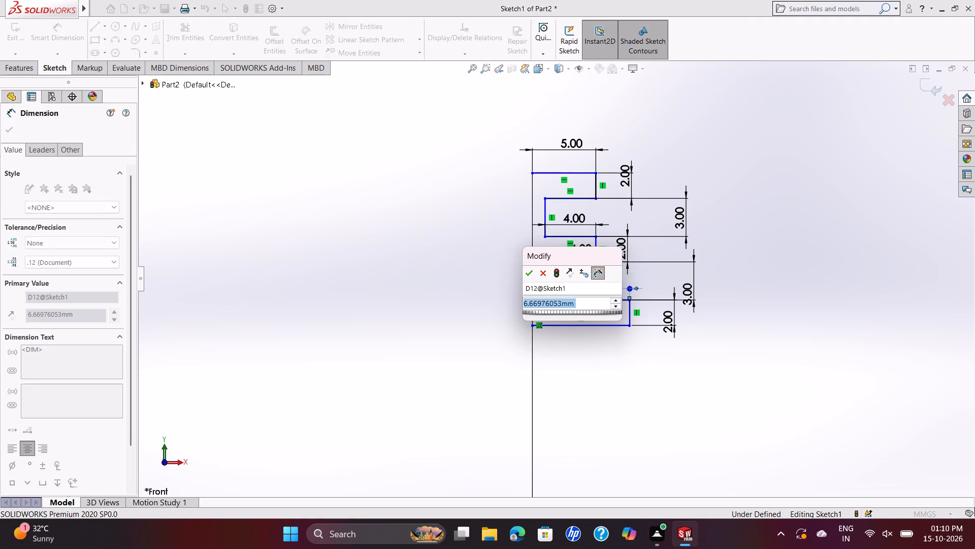
{"action": "key", "text": "4"}
{"action": "key", "text": "Return"}
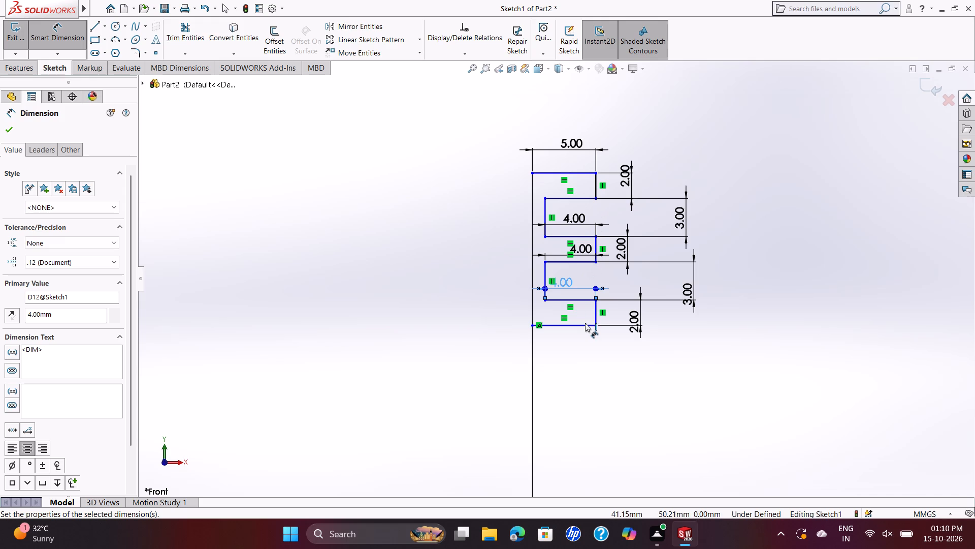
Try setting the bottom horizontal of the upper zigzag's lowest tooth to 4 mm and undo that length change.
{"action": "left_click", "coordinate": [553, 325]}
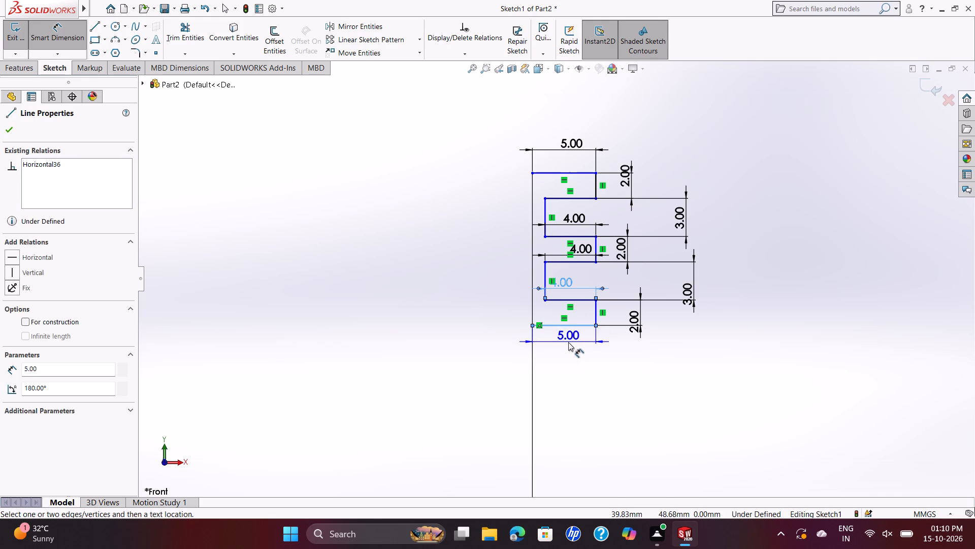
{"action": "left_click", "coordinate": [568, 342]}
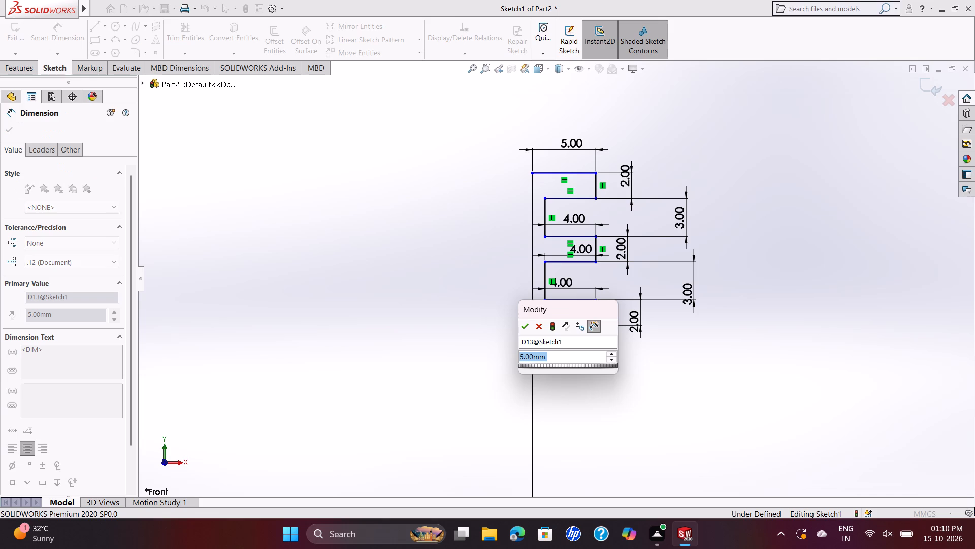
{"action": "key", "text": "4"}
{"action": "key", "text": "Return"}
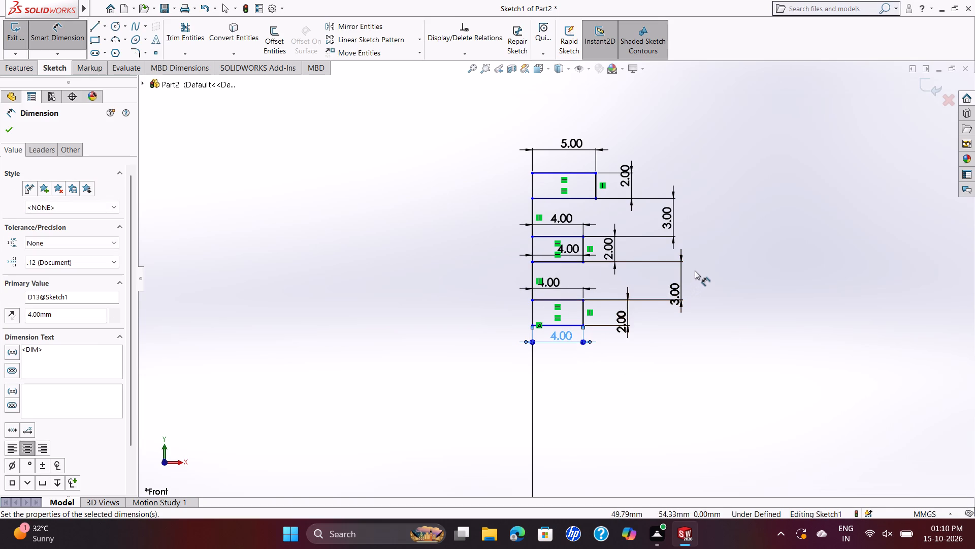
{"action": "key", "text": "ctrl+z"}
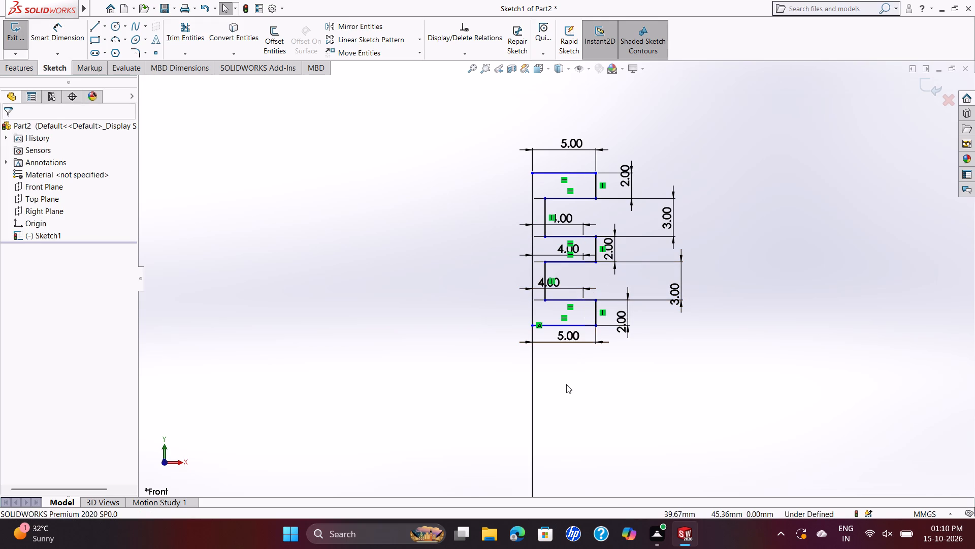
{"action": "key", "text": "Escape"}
Delete the bottom horizontal line of the upper zigzag's lowest tooth together with its dimension.
{"action": "left_click", "coordinate": [556, 324]}
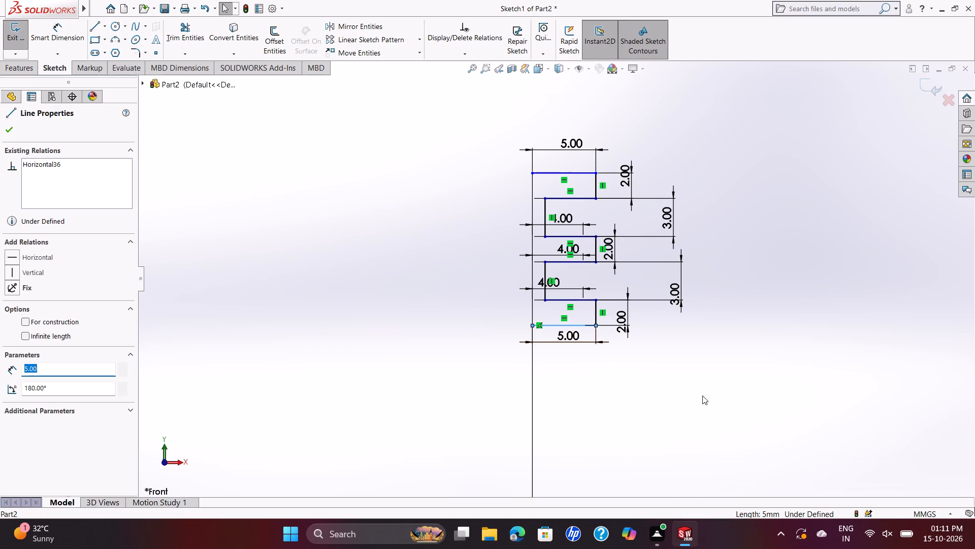
{"action": "key", "text": "Delete"}
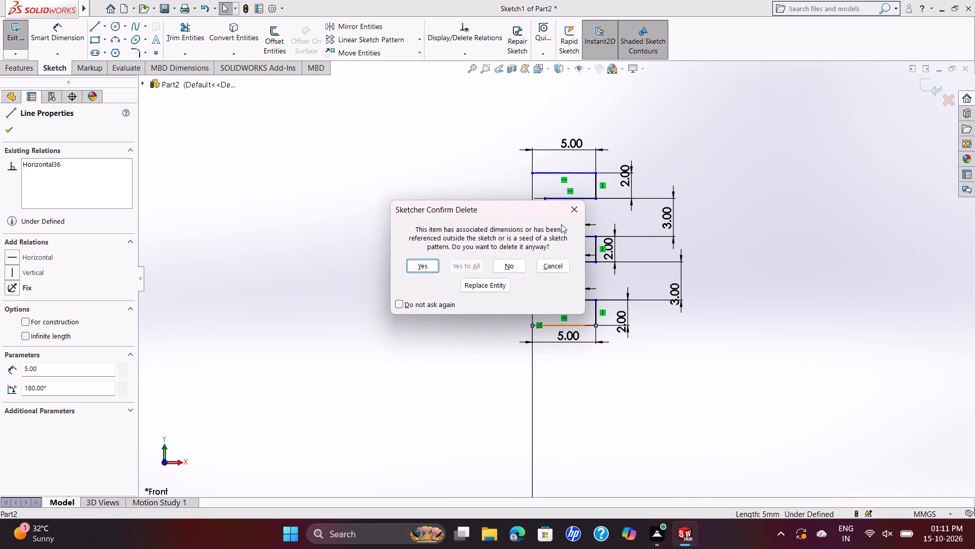
{"action": "left_click", "coordinate": [431, 266]}
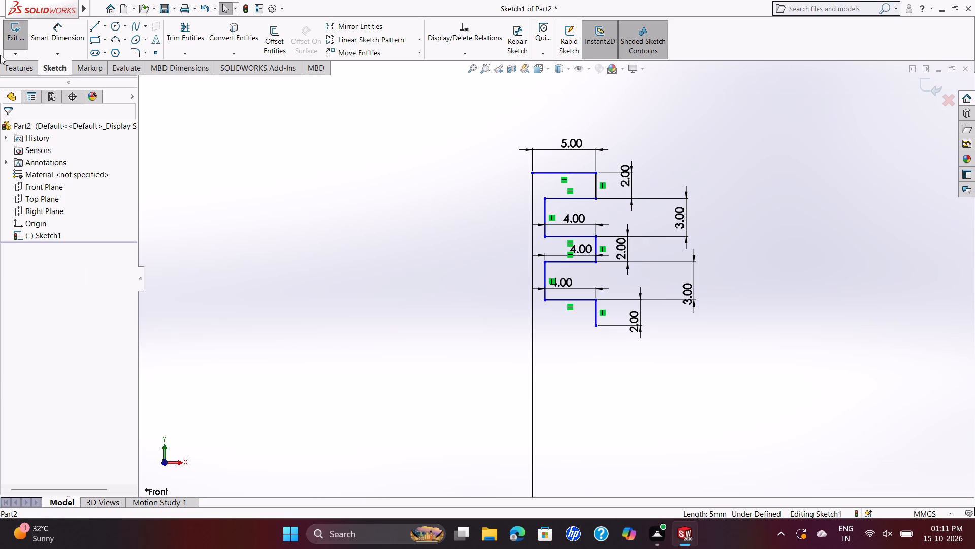
Draw a horizontal line from the lowest tooth's bottom outer corner inward, ending in line with the zigzag's inner verticals.
{"action": "left_click", "coordinate": [96, 31]}
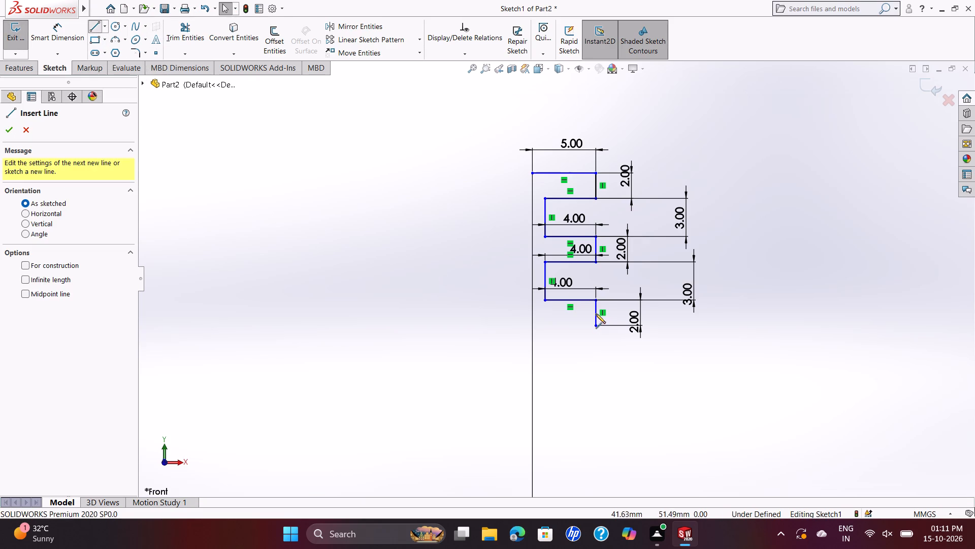
{"action": "left_click", "coordinate": [596, 325]}
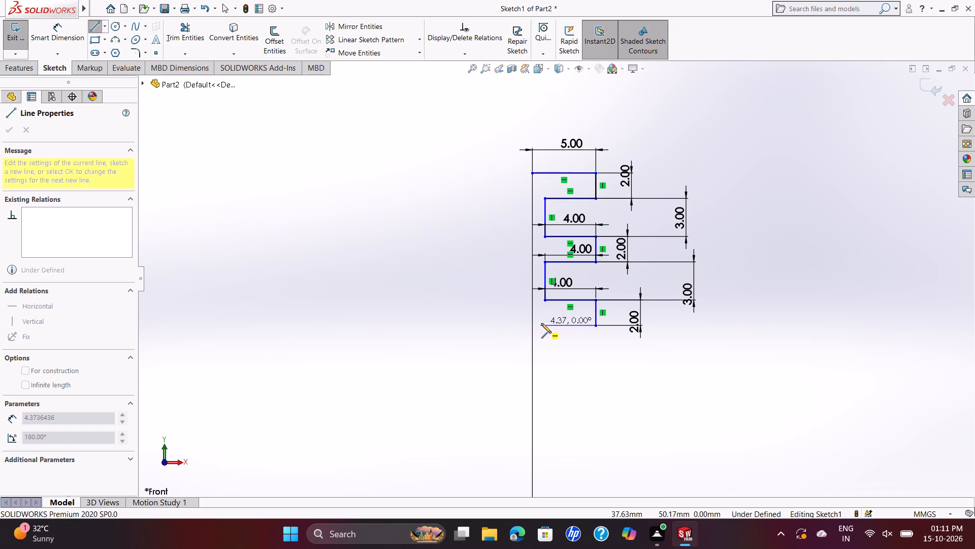
{"action": "left_click", "coordinate": [545, 323]}
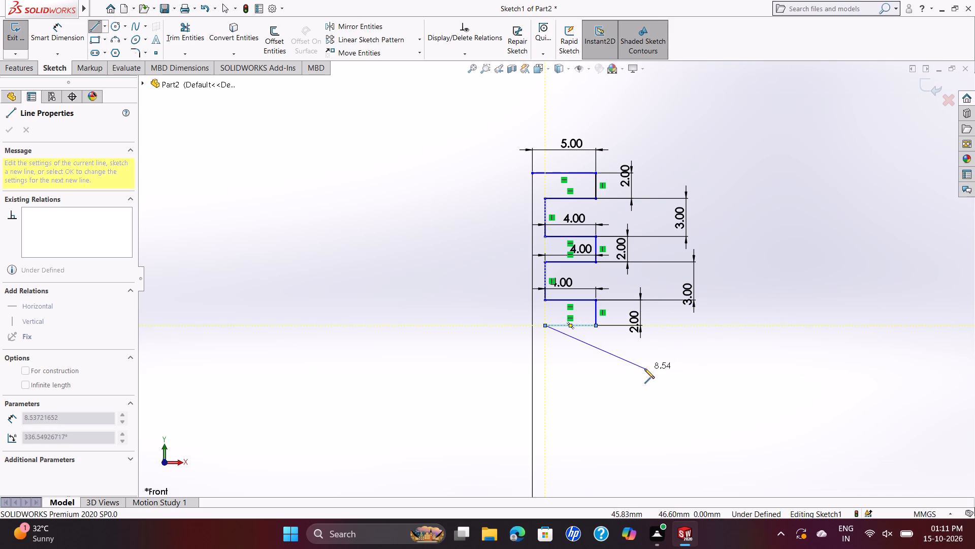
{"action": "key", "text": "Escape"}
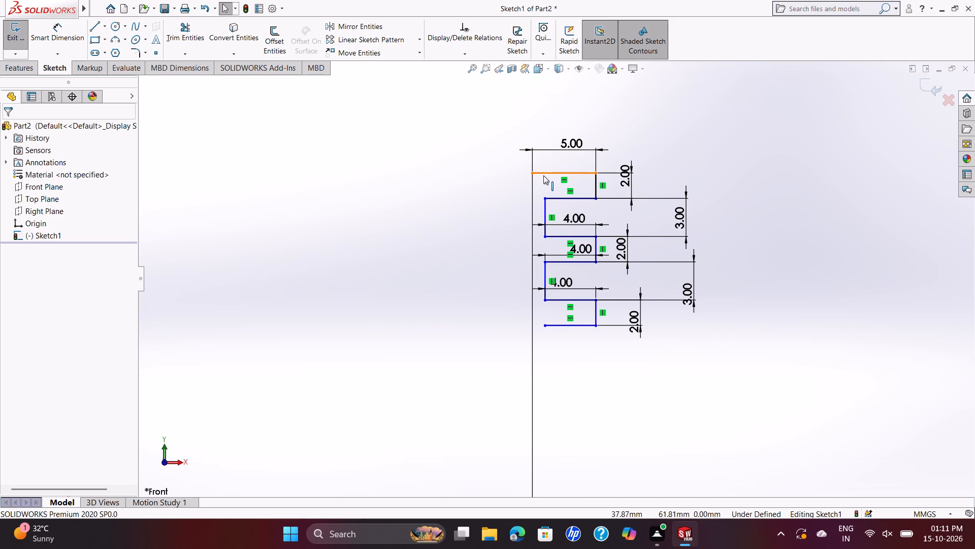
Delete the 5 mm dimension above the upper zigzag's top horizontal line.
{"action": "scroll", "coordinate": [577, 150], "scroll_direction": "up", "scroll_amount": 1}
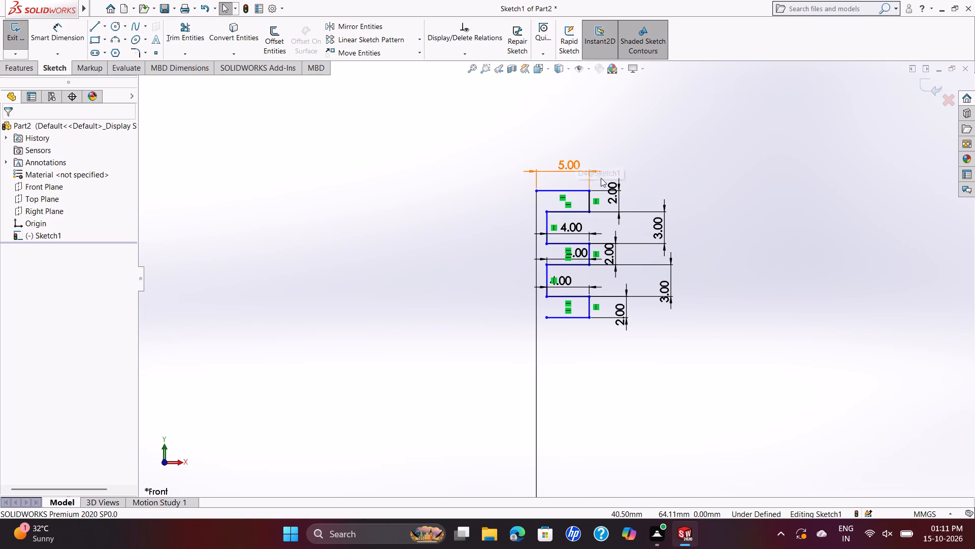
{"action": "key", "text": "Escape"}
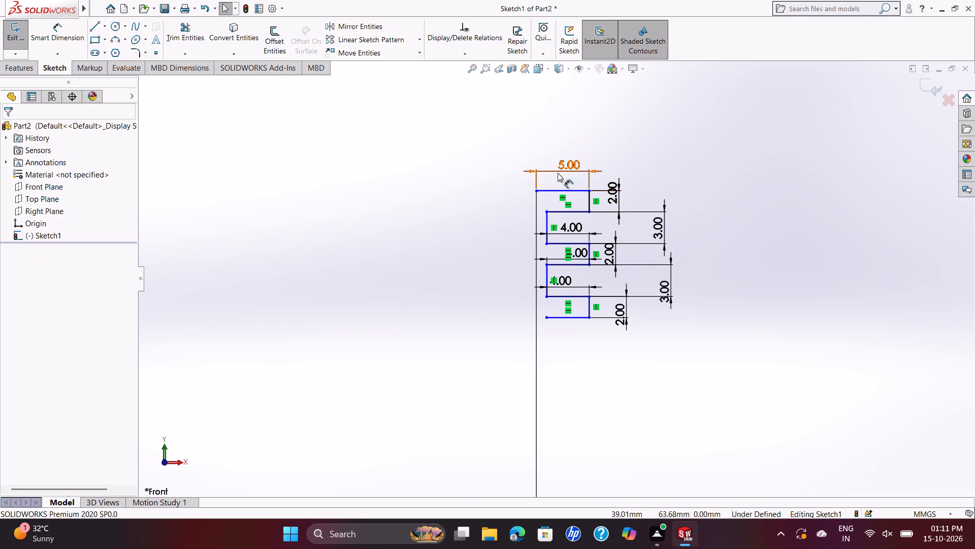
{"action": "key", "text": "Escape"}
{"action": "key", "text": "Escape"}
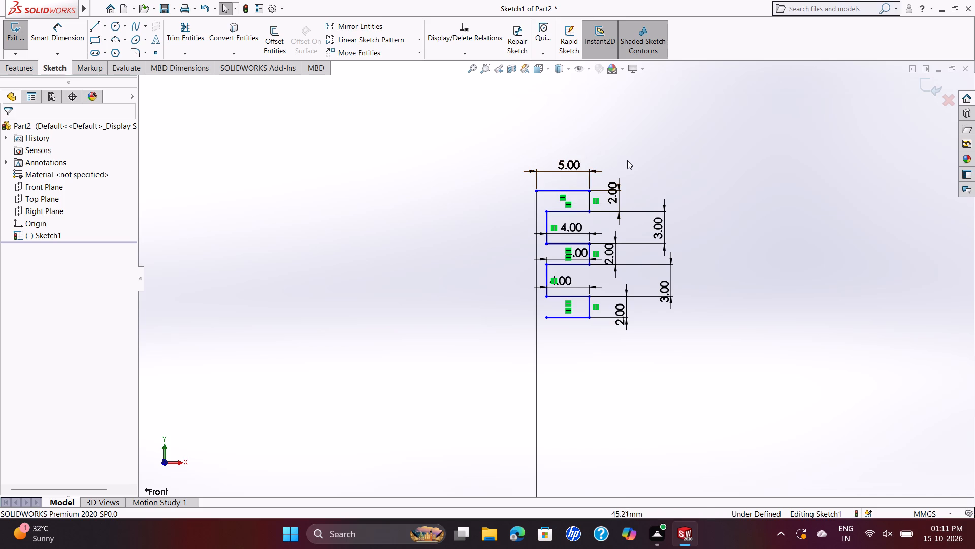
{"action": "key", "text": "Escape"}
{"action": "left_click", "coordinate": [548, 172]}
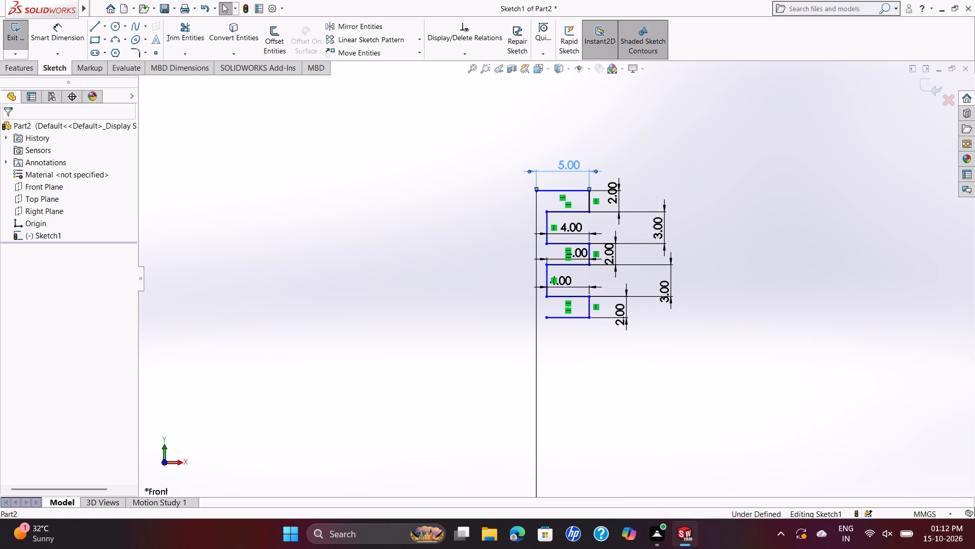
{"action": "key", "text": "Delete"}
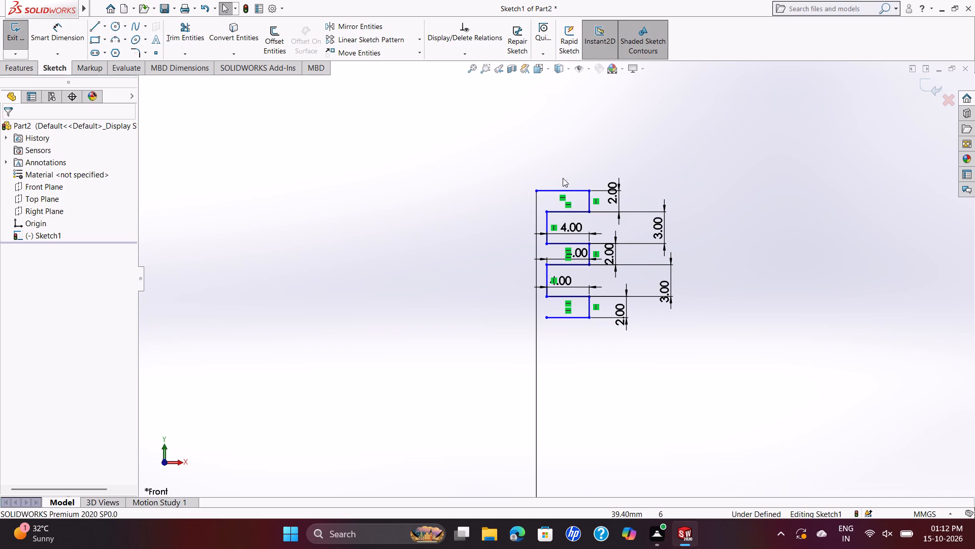
Sketch another tooth above the upper zigzag's top line, about 4 mm wide and 2 mm high, with its inner vertical in line with those below.
{"action": "left_click", "coordinate": [93, 21]}
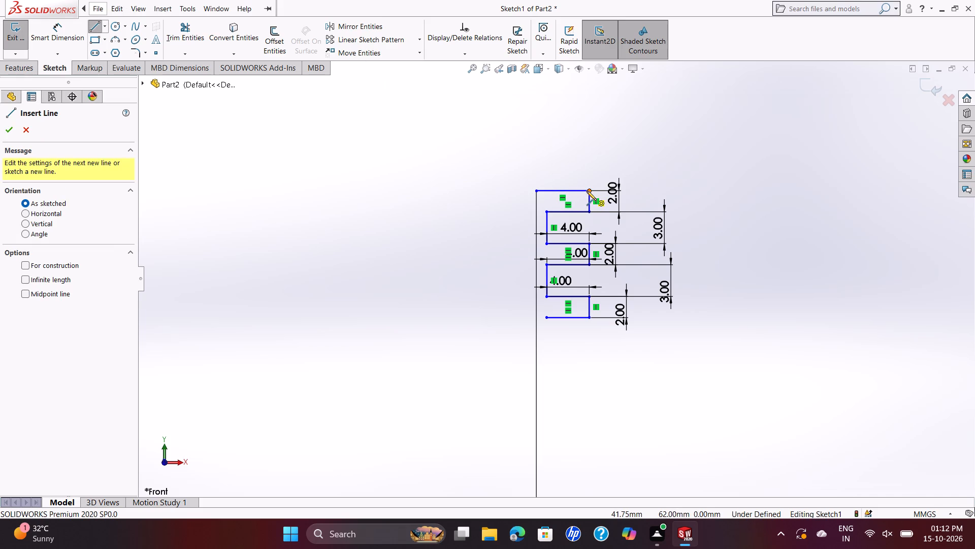
{"action": "left_click", "coordinate": [547, 190]}
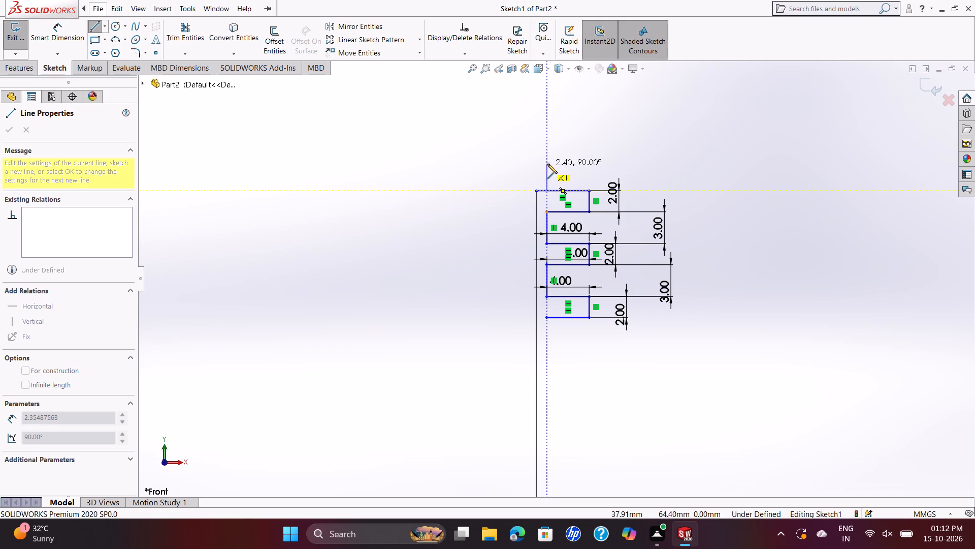
{"action": "left_click", "coordinate": [547, 160]}
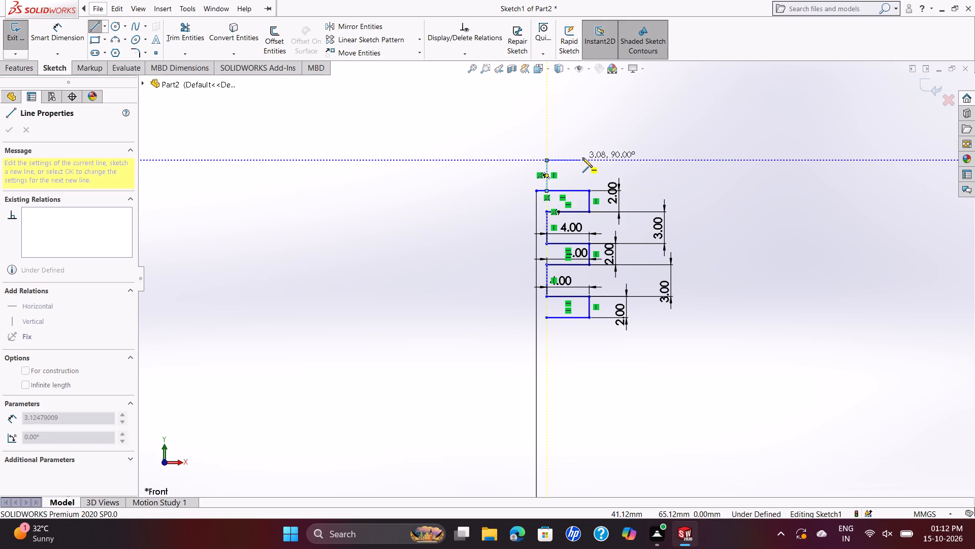
{"action": "left_click", "coordinate": [590, 158]}
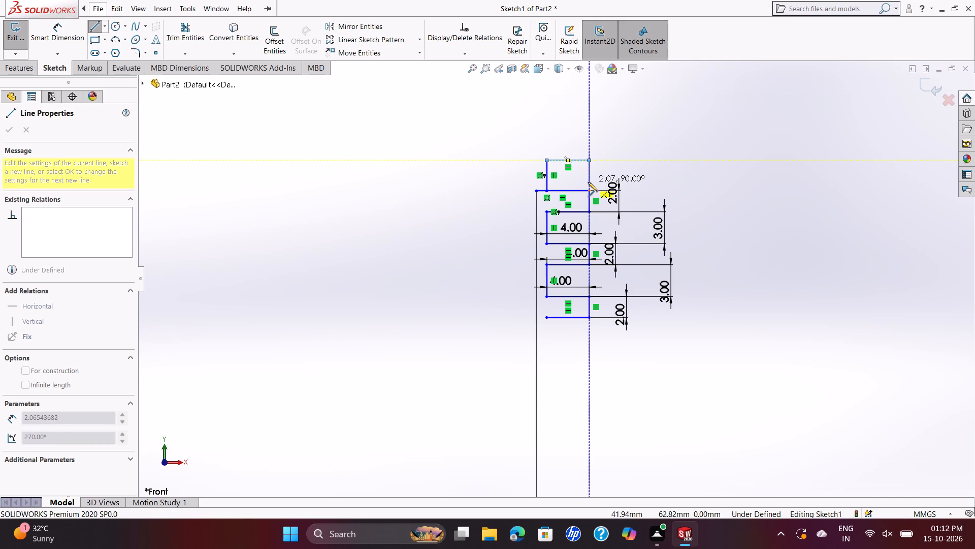
{"action": "left_click", "coordinate": [589, 182]}
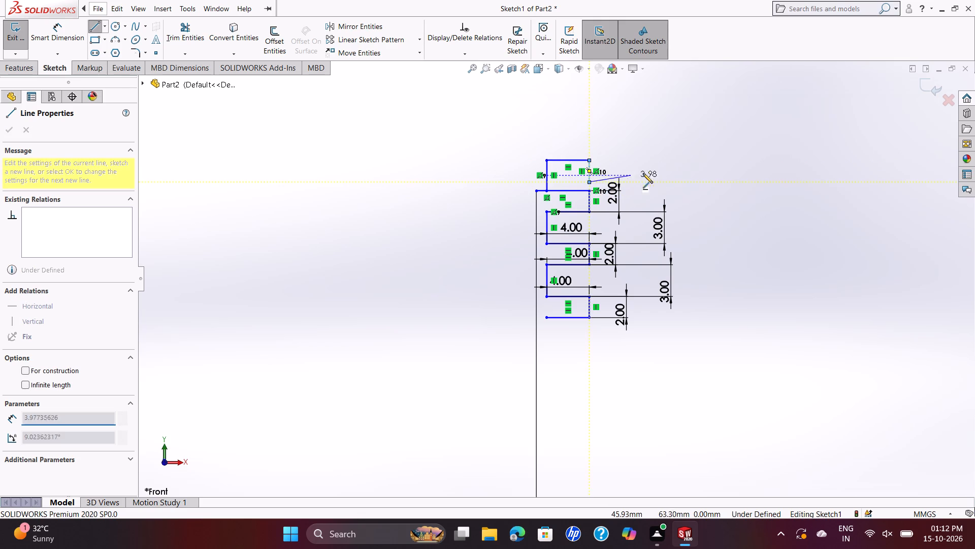
{"action": "left_click", "coordinate": [546, 180]}
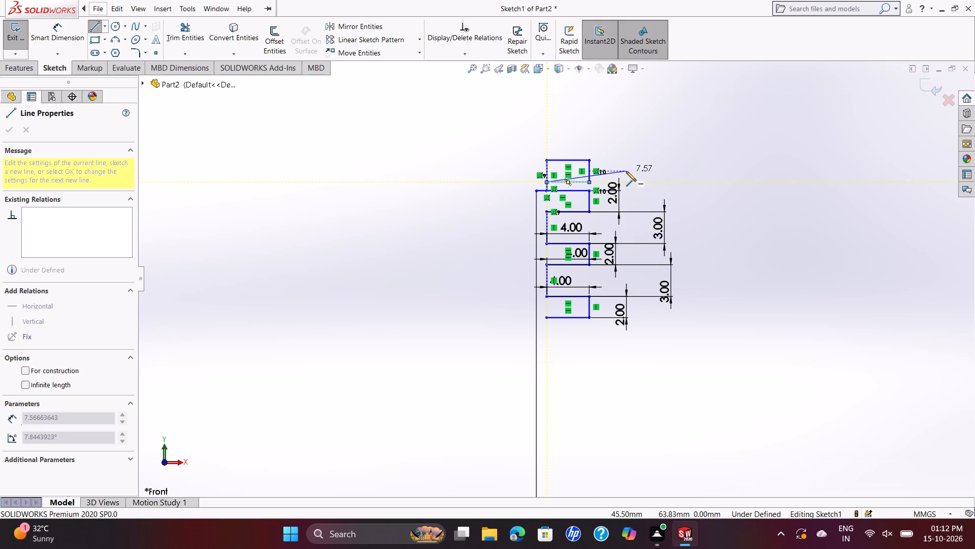
{"action": "key", "text": "Escape"}
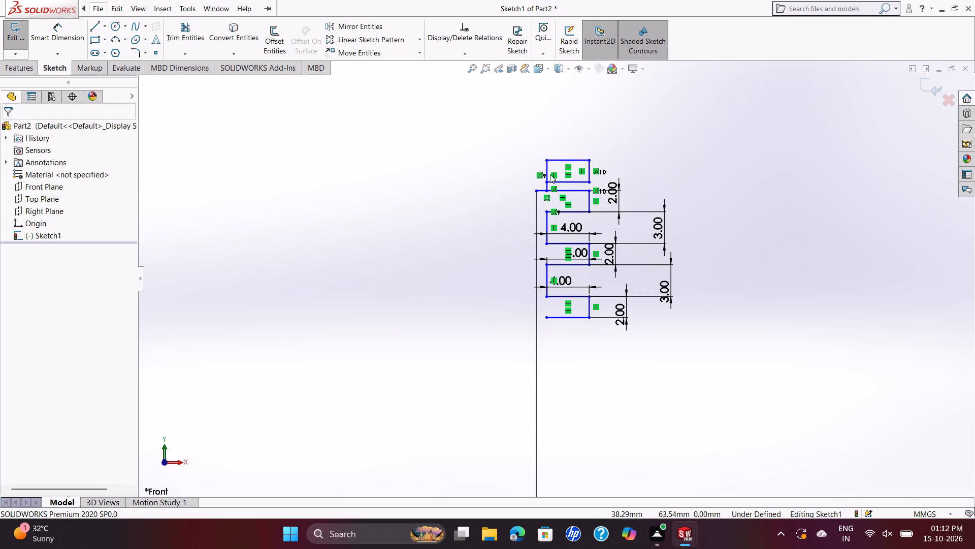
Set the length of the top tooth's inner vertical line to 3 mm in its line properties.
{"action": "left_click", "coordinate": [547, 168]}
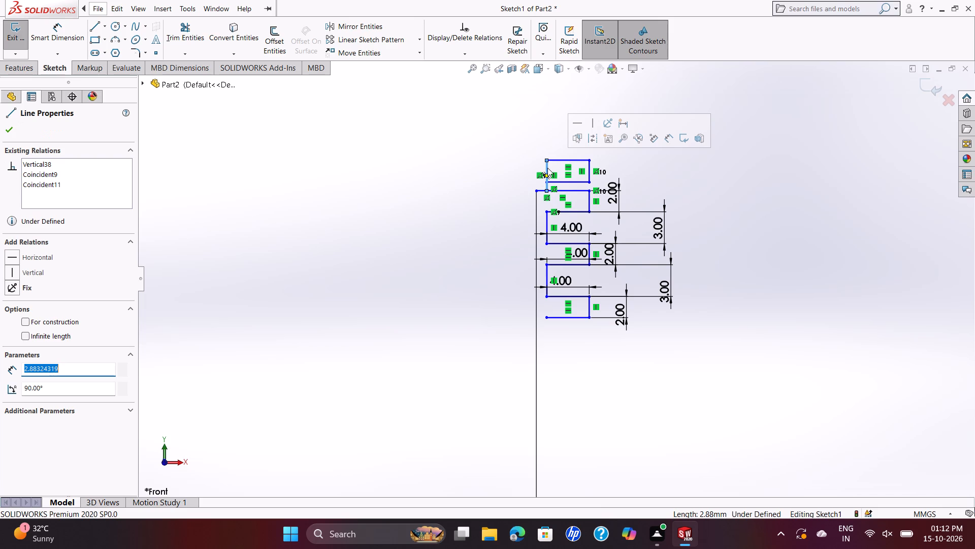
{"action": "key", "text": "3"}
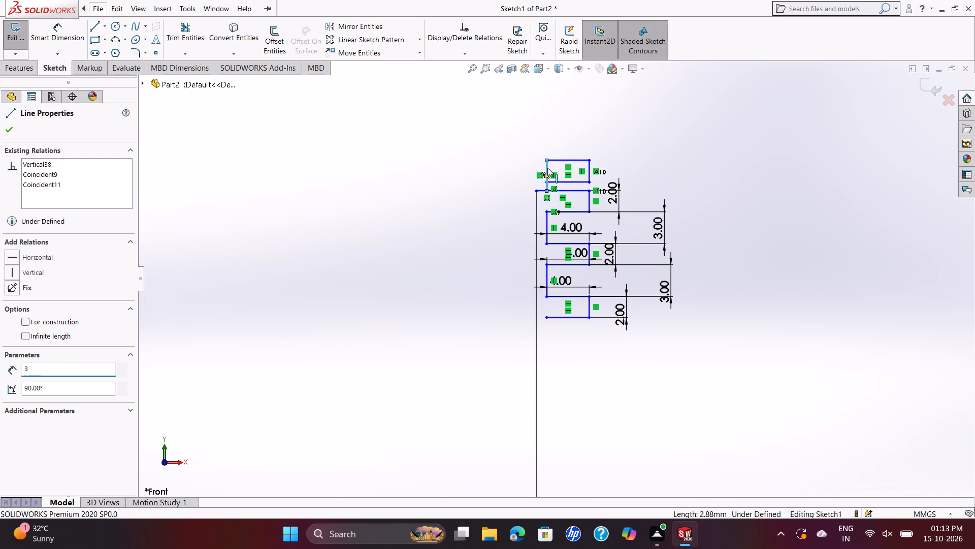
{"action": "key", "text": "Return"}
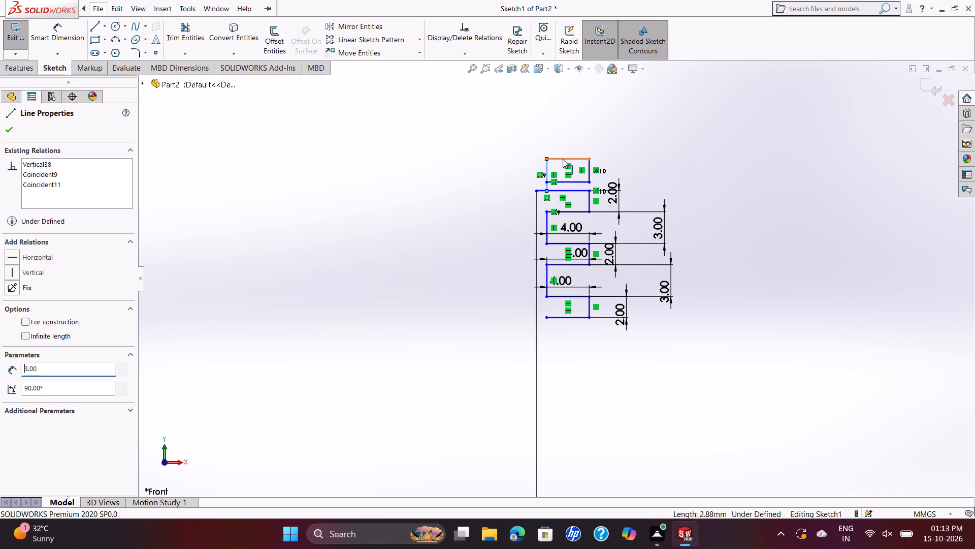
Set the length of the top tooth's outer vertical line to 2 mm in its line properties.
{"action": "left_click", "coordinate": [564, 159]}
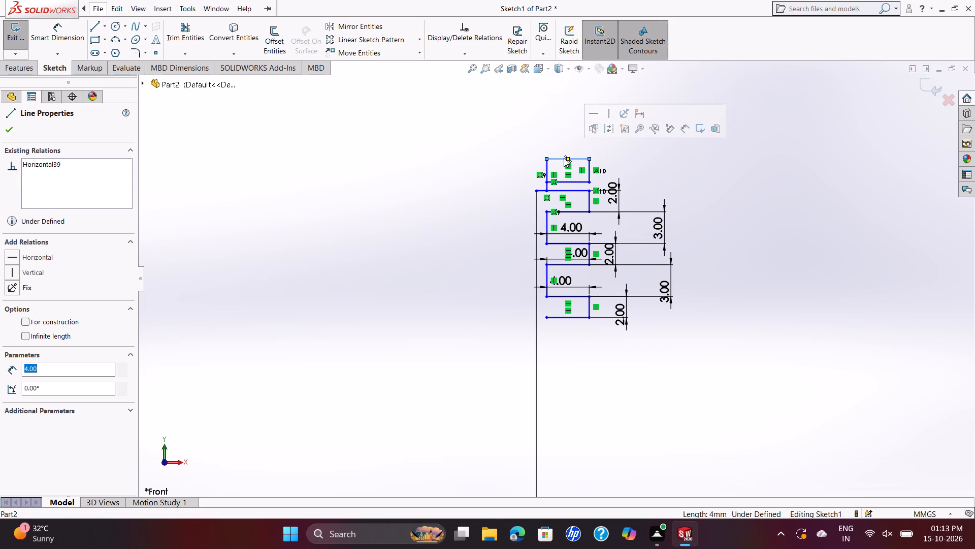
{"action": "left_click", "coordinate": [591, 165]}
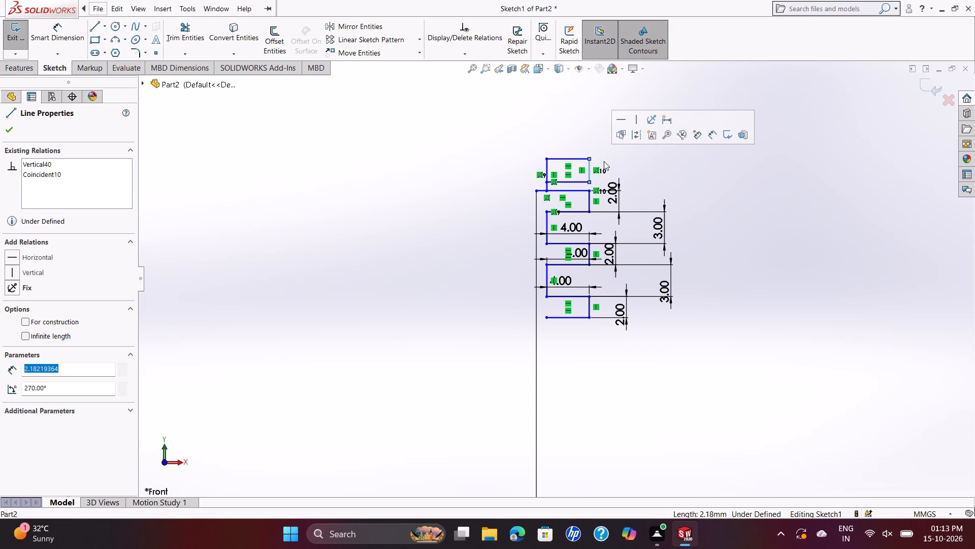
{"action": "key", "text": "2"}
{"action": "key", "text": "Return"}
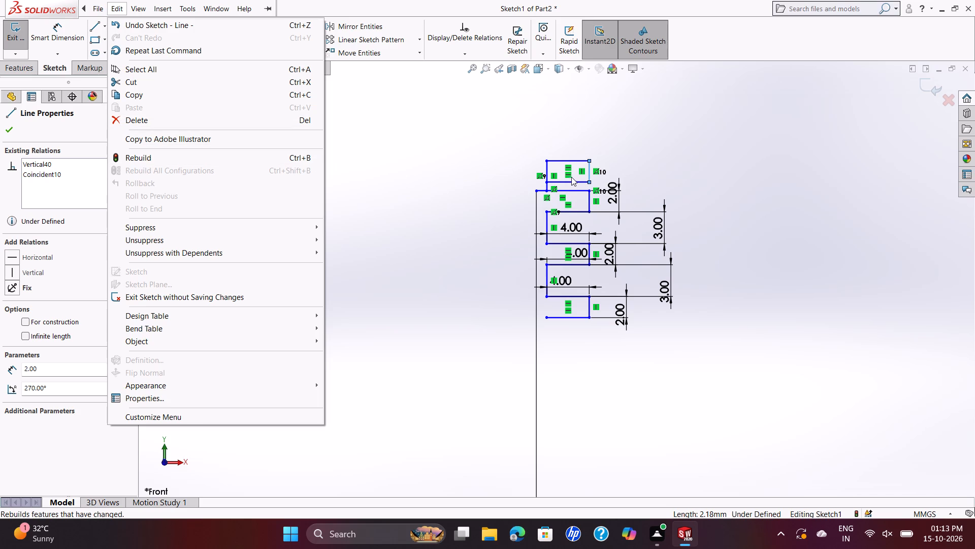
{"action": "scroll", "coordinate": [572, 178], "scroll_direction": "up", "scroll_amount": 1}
Dimension the top tooth's inner vertical line with Smart Dimension and set it to 3 mm.
{"action": "left_click", "coordinate": [53, 32]}
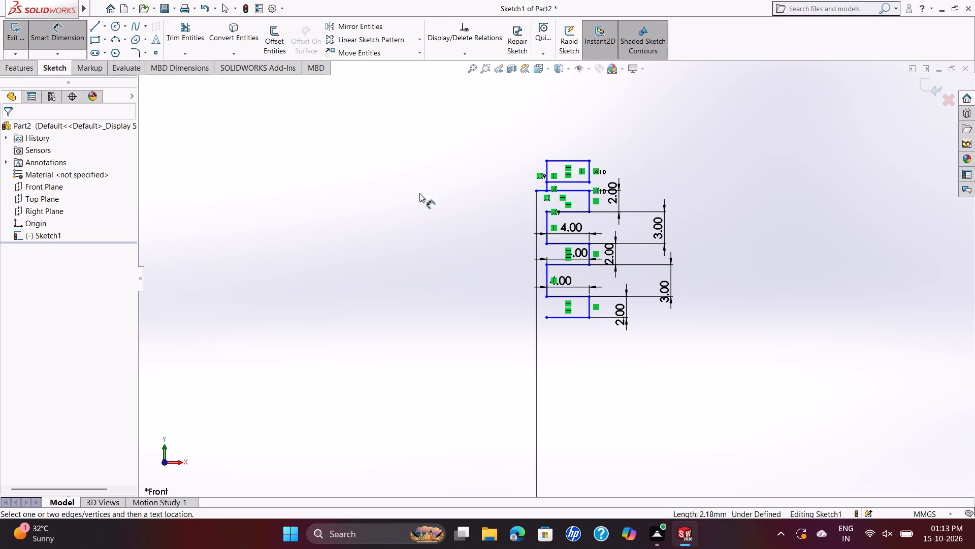
{"action": "left_click", "coordinate": [547, 169]}
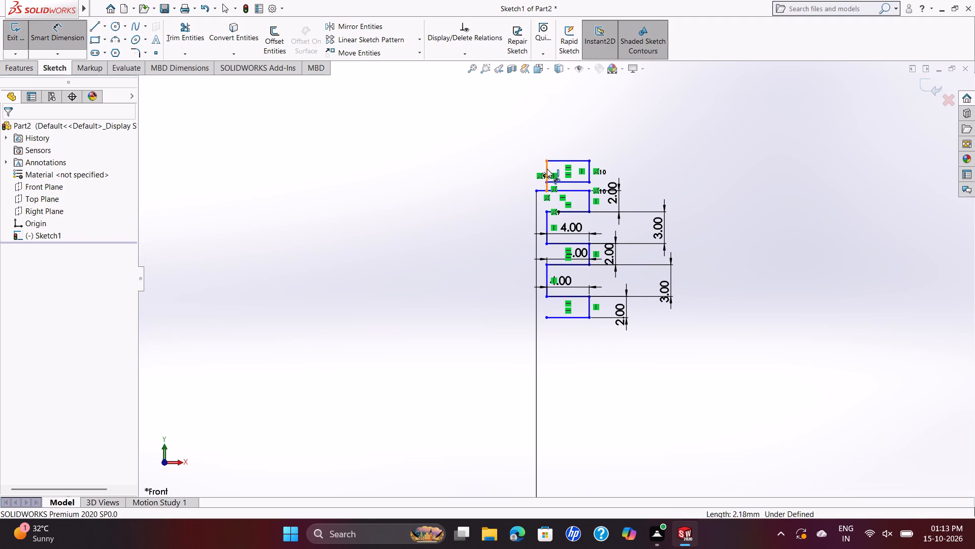
{"action": "left_click", "coordinate": [520, 175]}
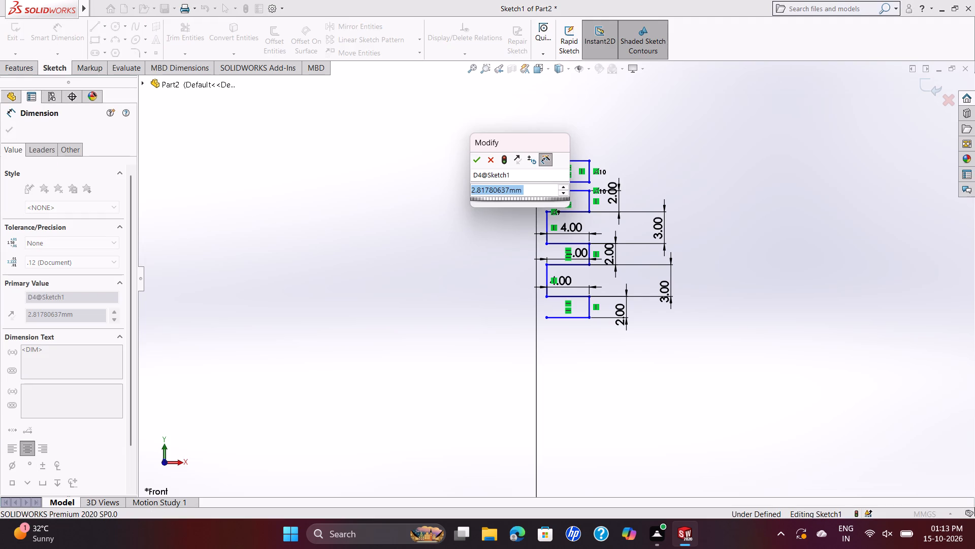
{"action": "key", "text": "3"}
{"action": "key", "text": "Return"}
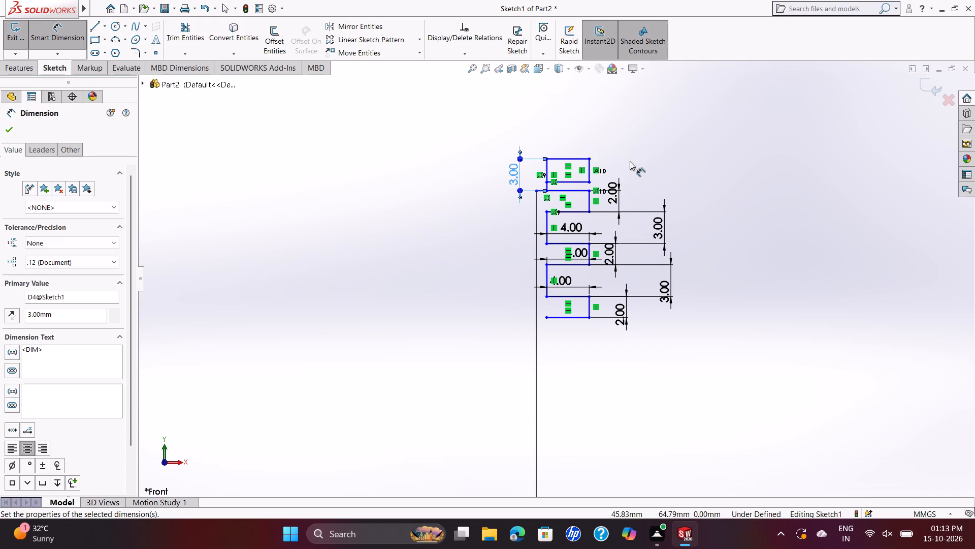
{"action": "key", "text": "Escape"}
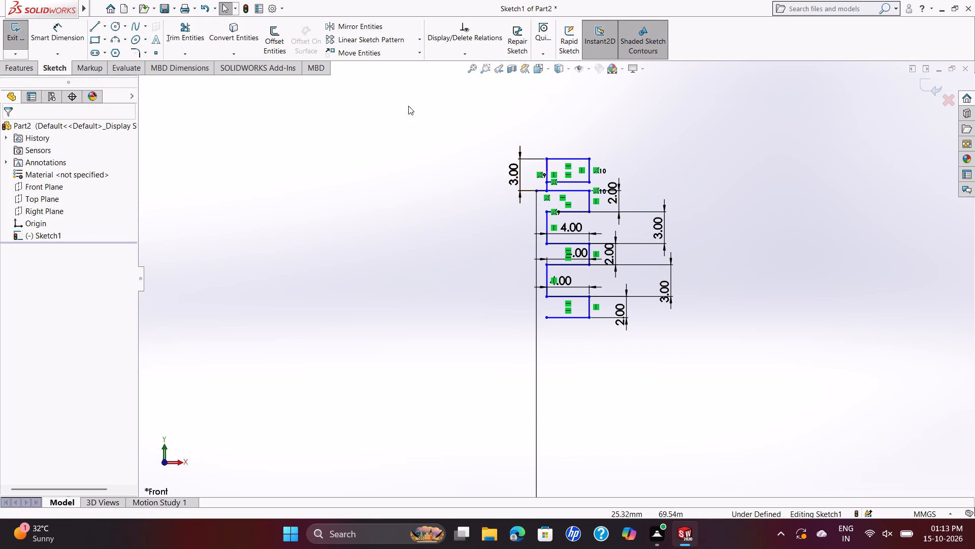
Draw a 3 mm vertical line up from the upper end of the 62 mm vertical and a 1 mm horizontal line to the top tooth's inner corner.
{"action": "left_click", "coordinate": [92, 29]}
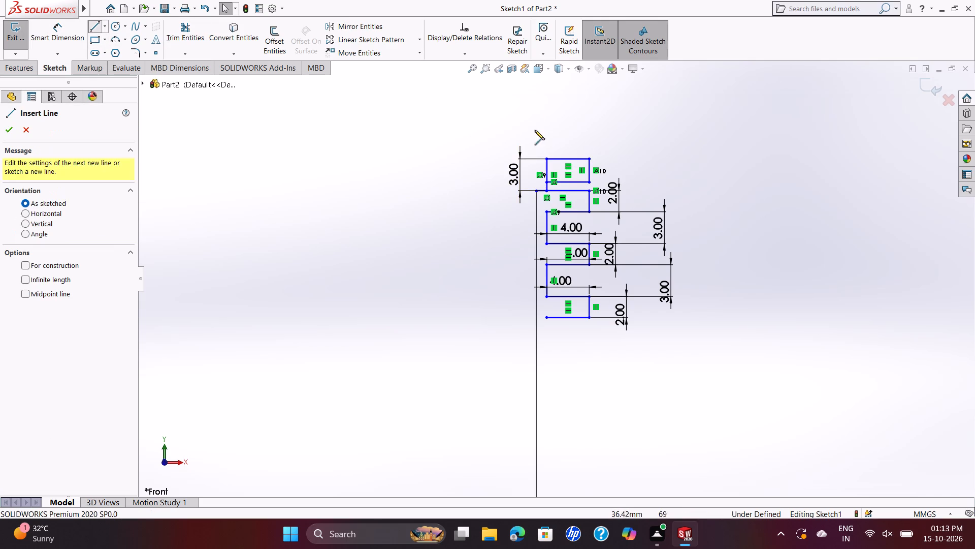
{"action": "left_click", "coordinate": [536, 190]}
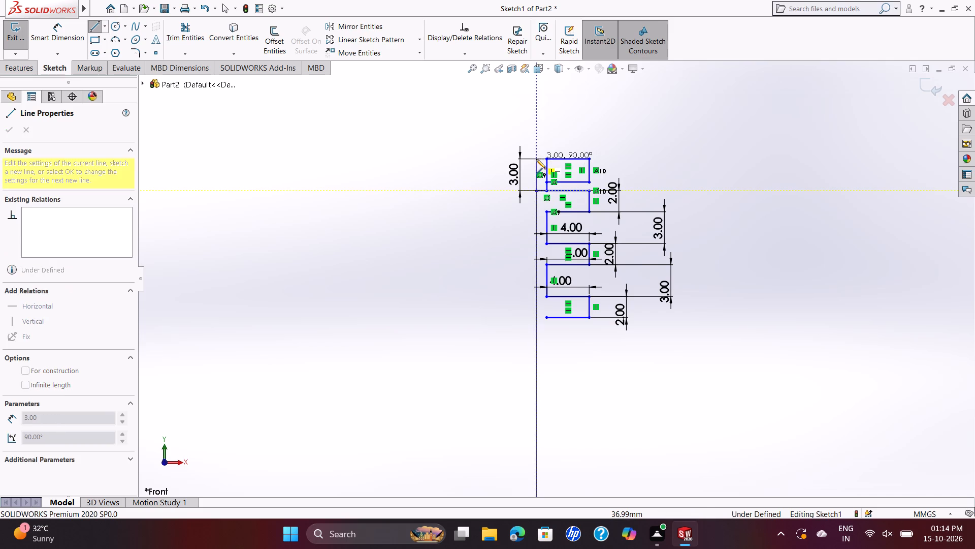
{"action": "left_click", "coordinate": [536, 158]}
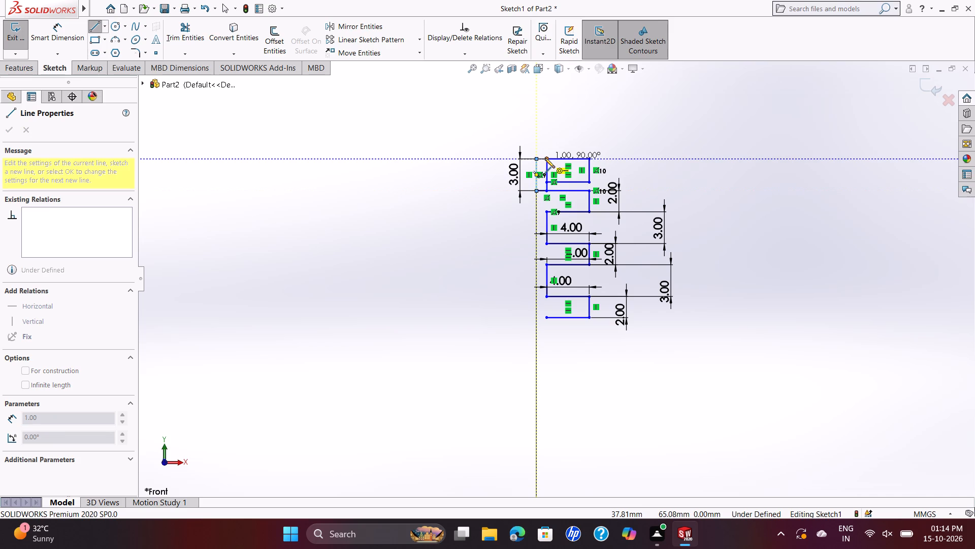
{"action": "left_click", "coordinate": [545, 158]}
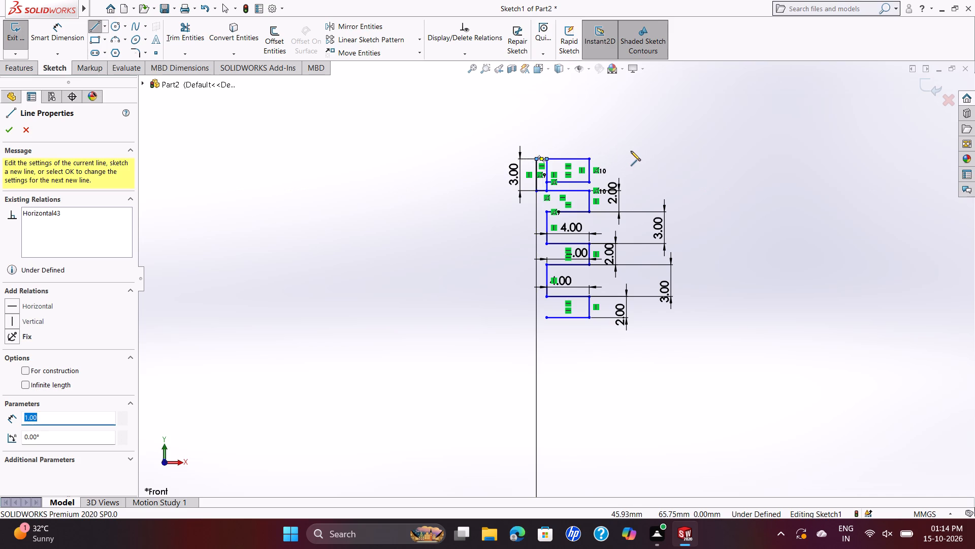
{"action": "key", "text": "Escape"}
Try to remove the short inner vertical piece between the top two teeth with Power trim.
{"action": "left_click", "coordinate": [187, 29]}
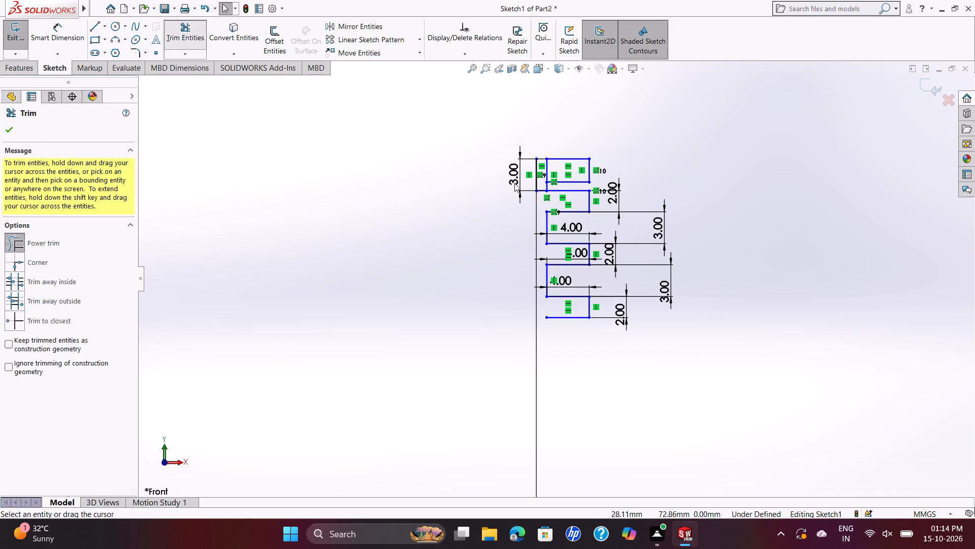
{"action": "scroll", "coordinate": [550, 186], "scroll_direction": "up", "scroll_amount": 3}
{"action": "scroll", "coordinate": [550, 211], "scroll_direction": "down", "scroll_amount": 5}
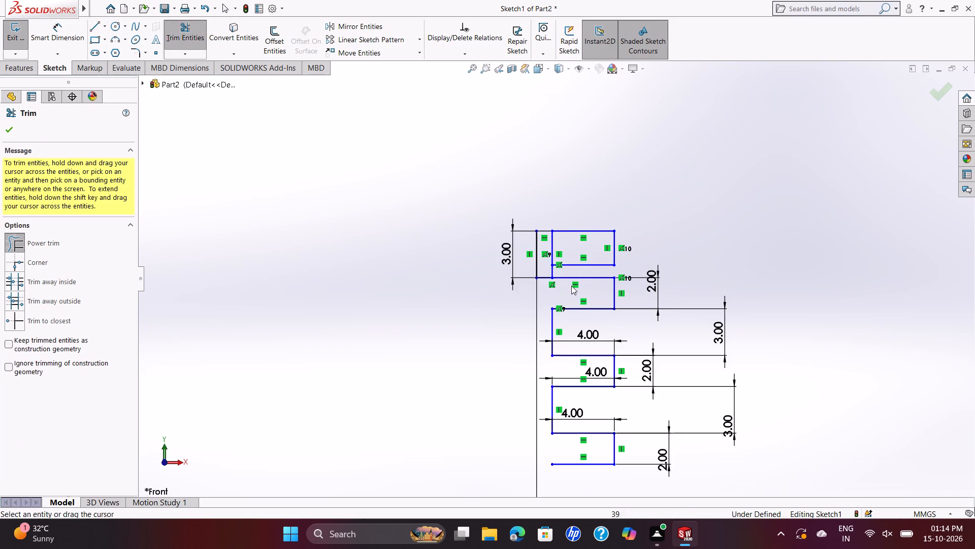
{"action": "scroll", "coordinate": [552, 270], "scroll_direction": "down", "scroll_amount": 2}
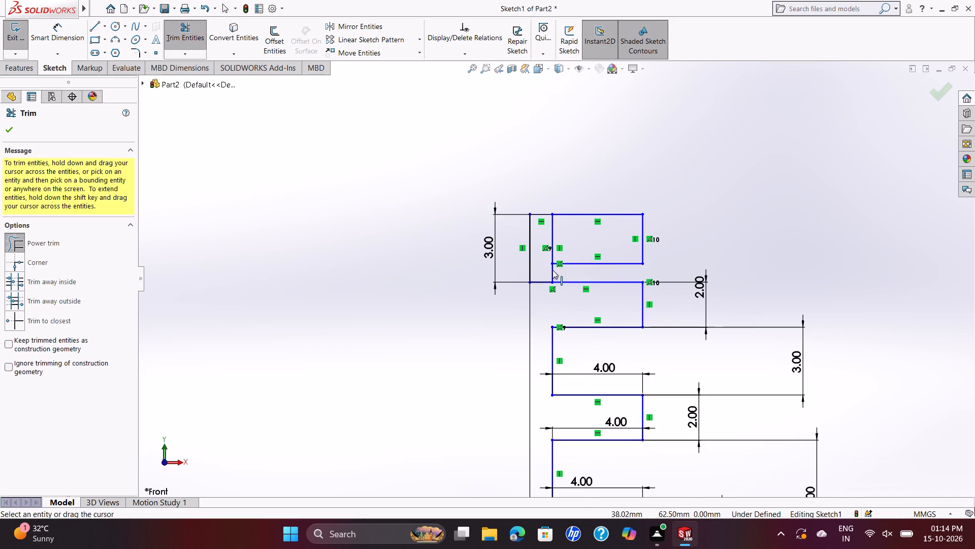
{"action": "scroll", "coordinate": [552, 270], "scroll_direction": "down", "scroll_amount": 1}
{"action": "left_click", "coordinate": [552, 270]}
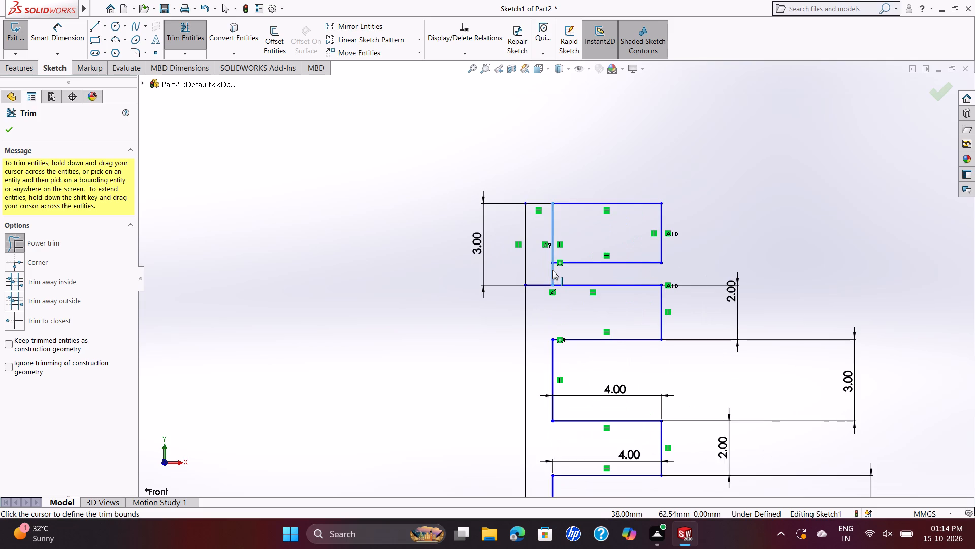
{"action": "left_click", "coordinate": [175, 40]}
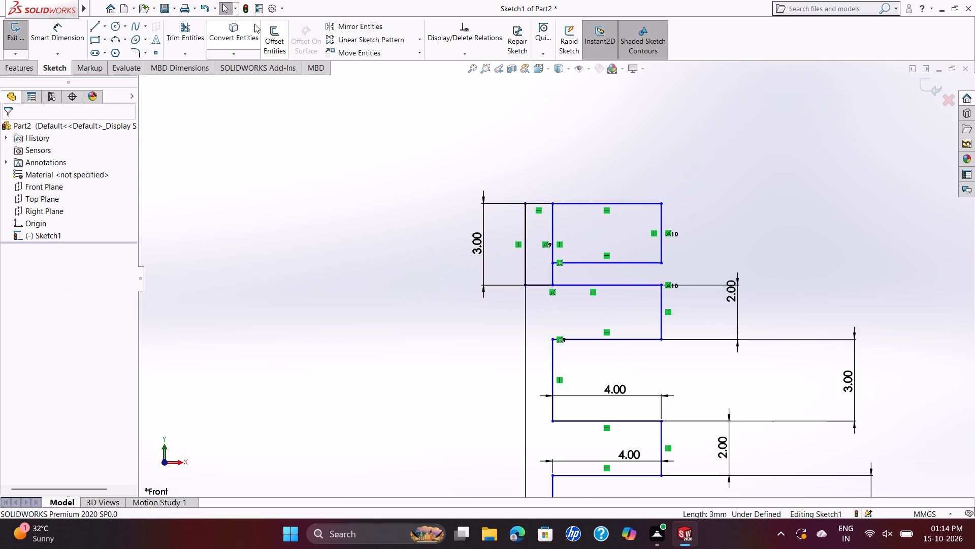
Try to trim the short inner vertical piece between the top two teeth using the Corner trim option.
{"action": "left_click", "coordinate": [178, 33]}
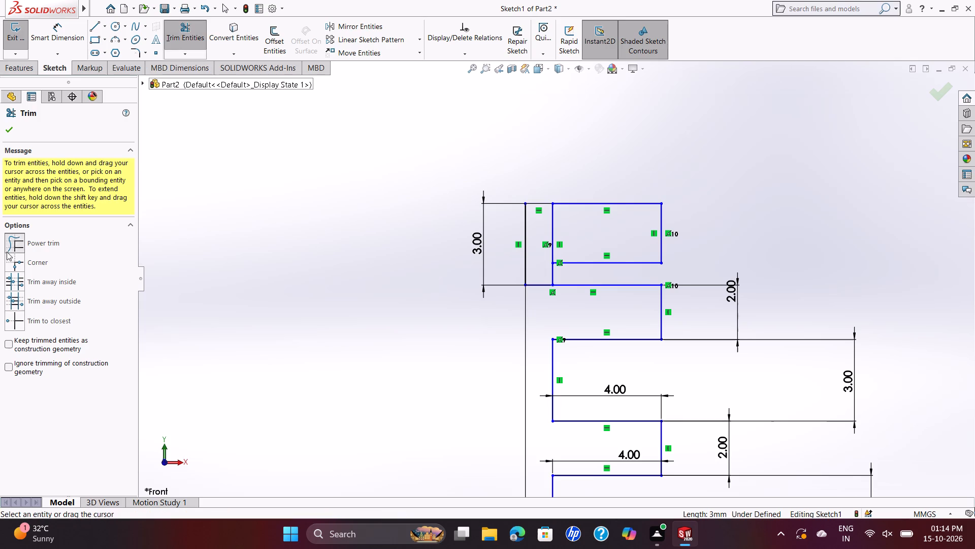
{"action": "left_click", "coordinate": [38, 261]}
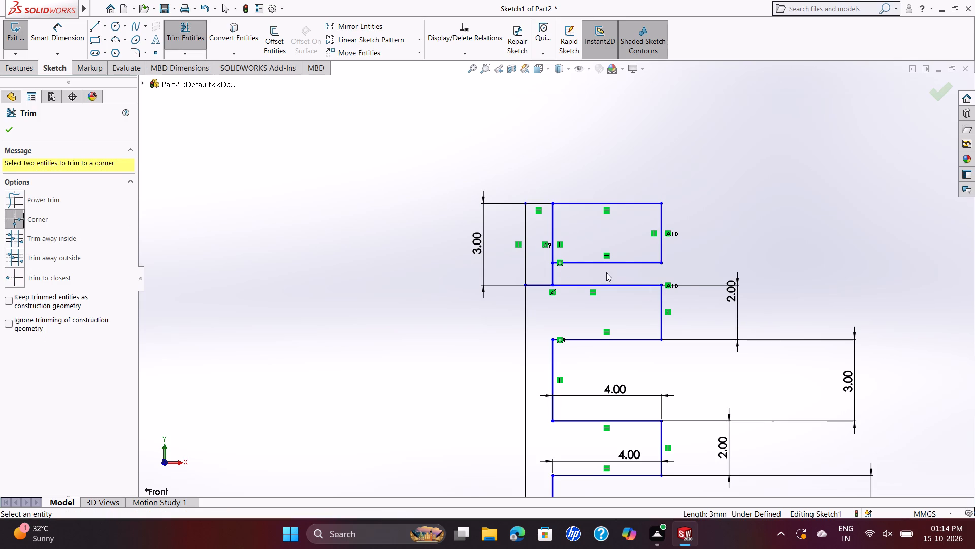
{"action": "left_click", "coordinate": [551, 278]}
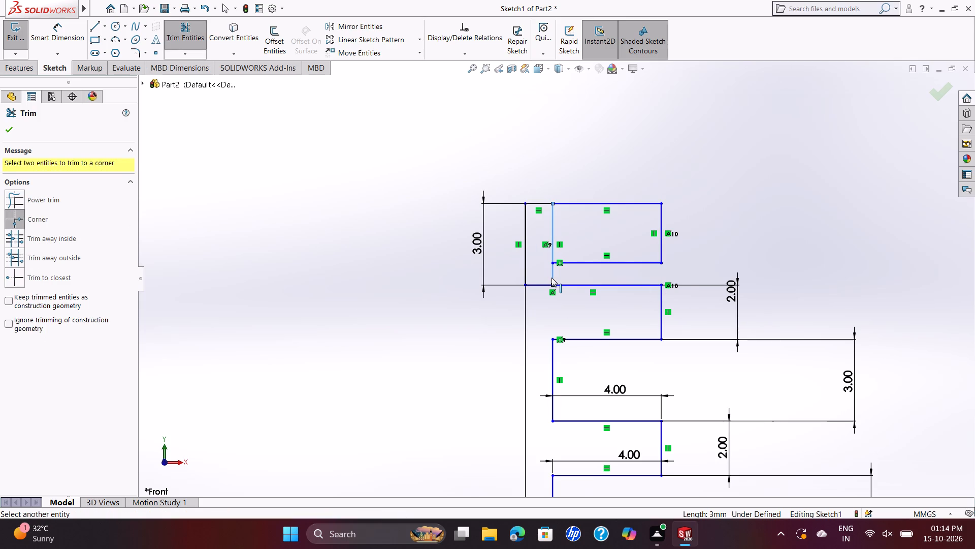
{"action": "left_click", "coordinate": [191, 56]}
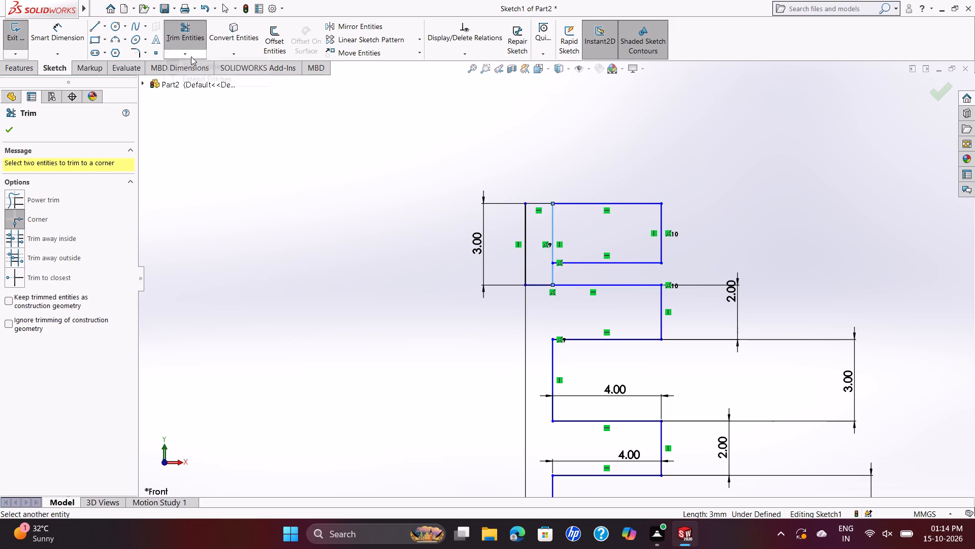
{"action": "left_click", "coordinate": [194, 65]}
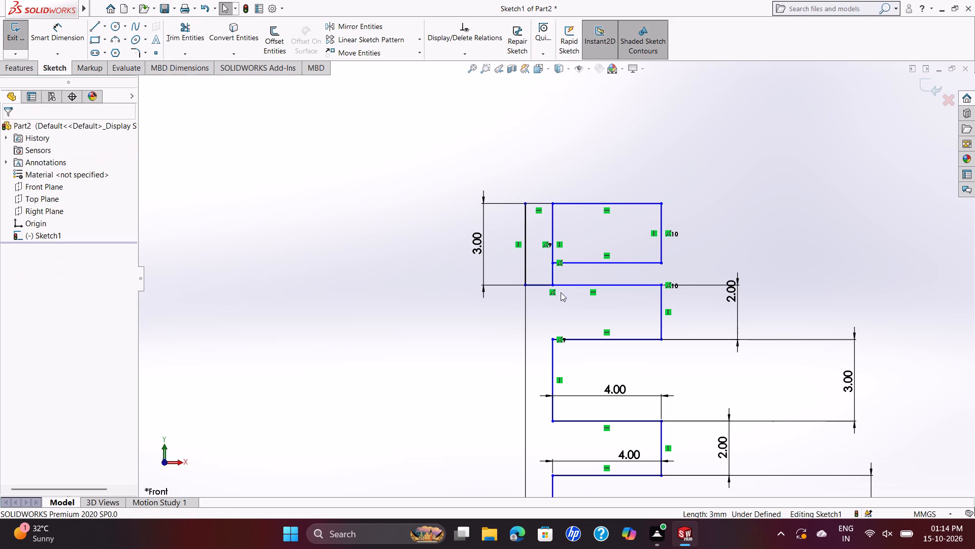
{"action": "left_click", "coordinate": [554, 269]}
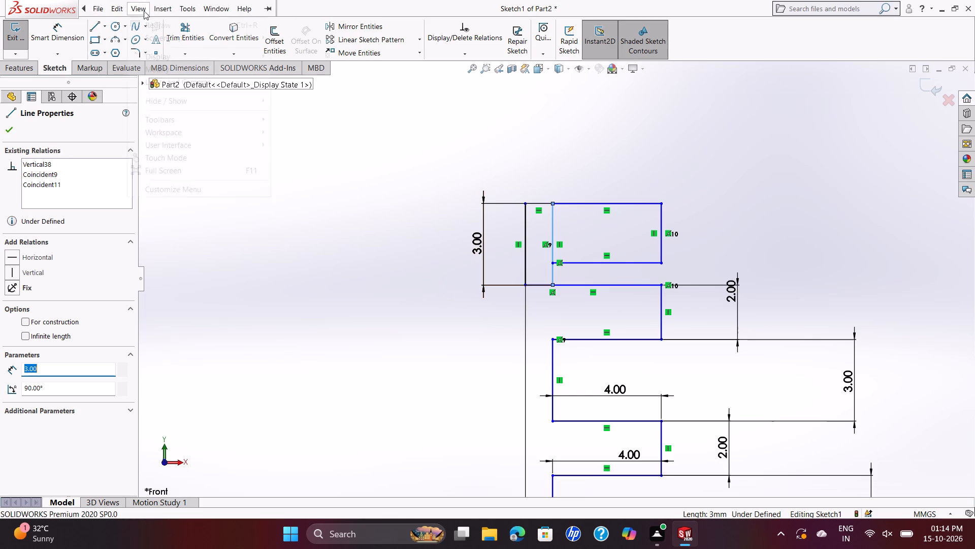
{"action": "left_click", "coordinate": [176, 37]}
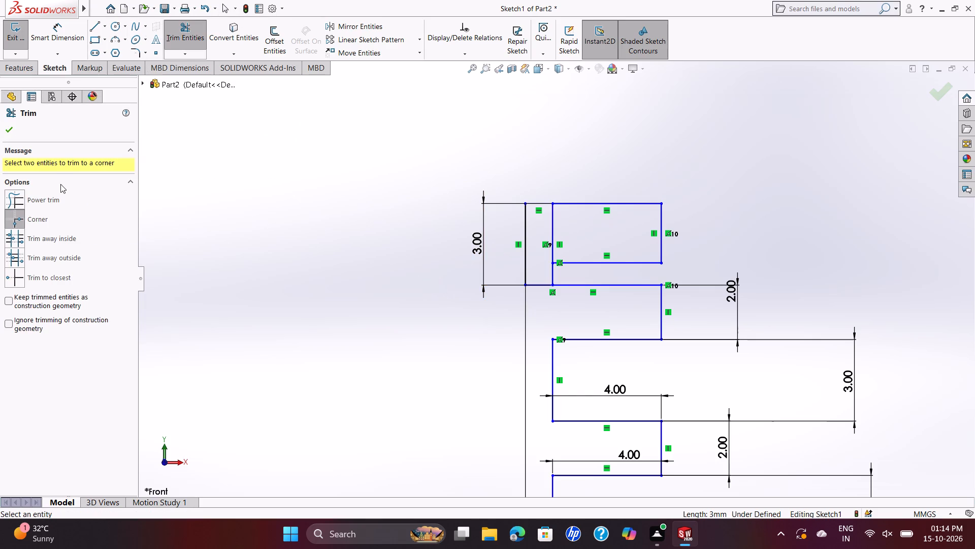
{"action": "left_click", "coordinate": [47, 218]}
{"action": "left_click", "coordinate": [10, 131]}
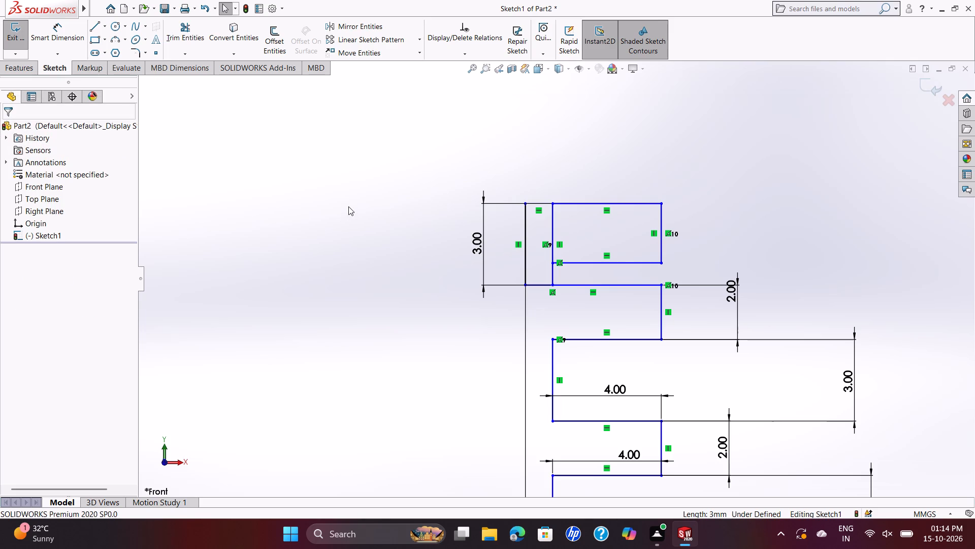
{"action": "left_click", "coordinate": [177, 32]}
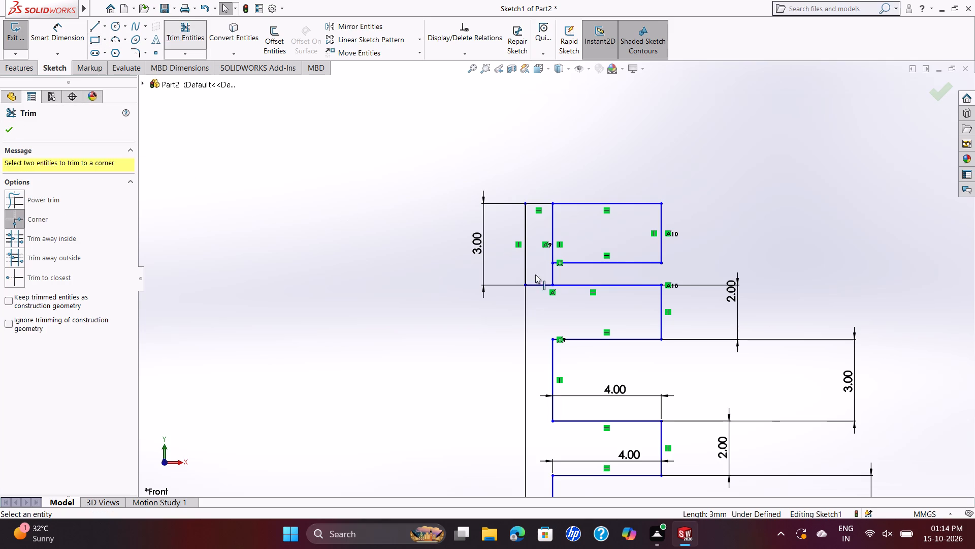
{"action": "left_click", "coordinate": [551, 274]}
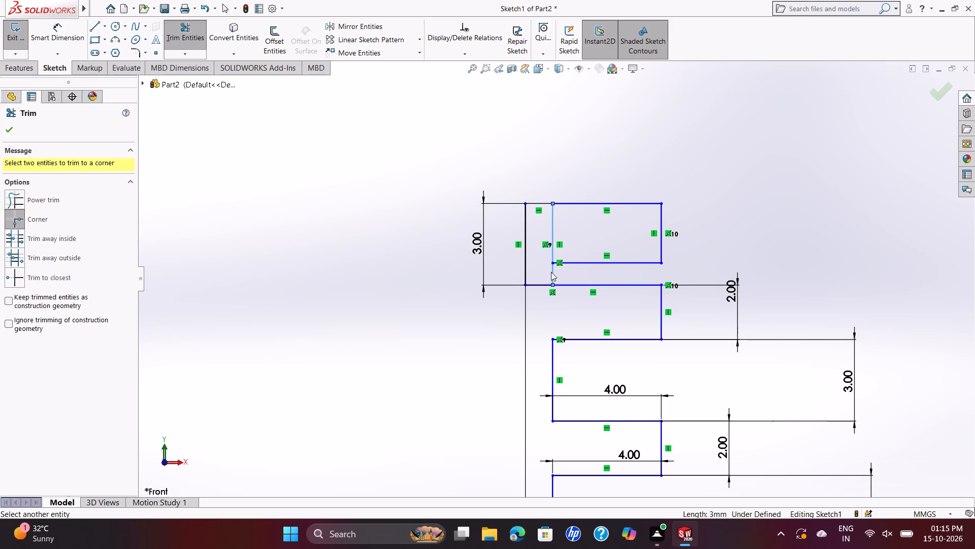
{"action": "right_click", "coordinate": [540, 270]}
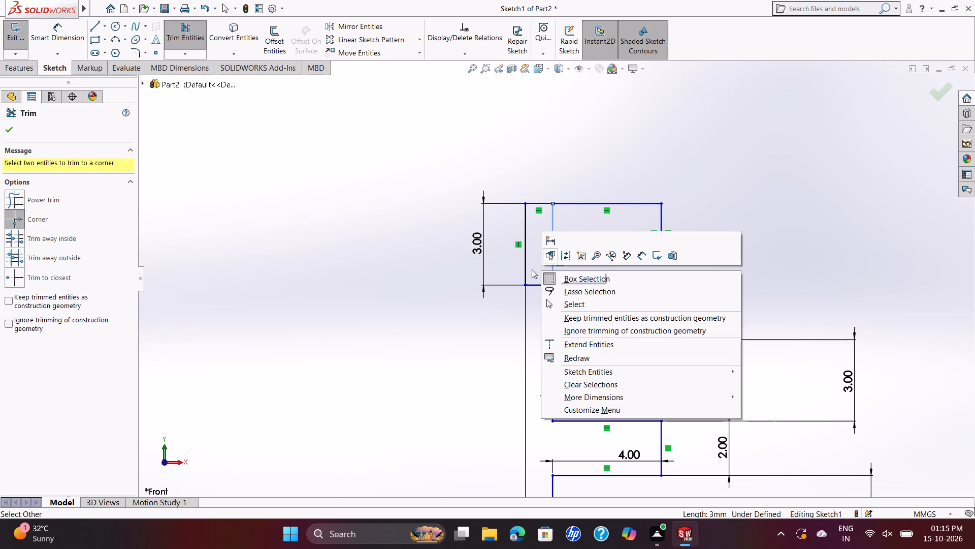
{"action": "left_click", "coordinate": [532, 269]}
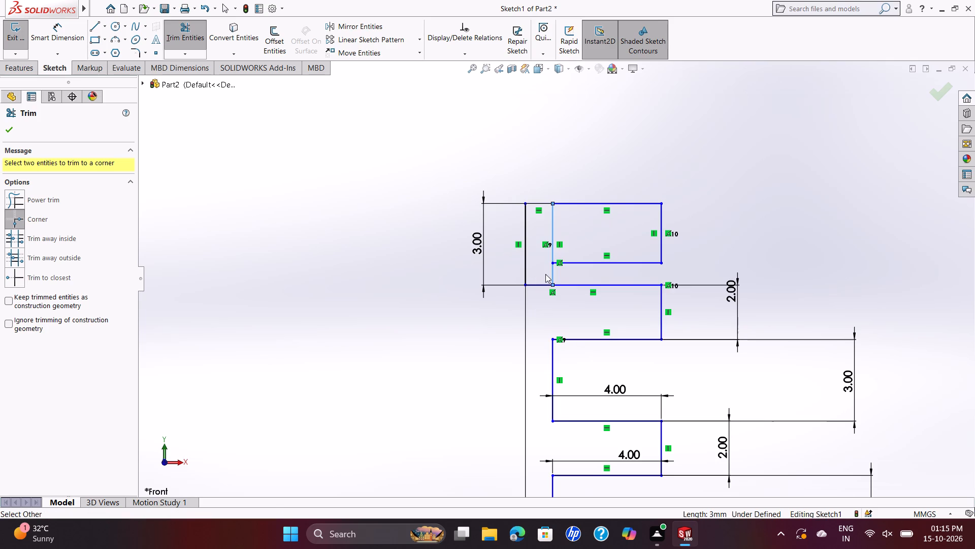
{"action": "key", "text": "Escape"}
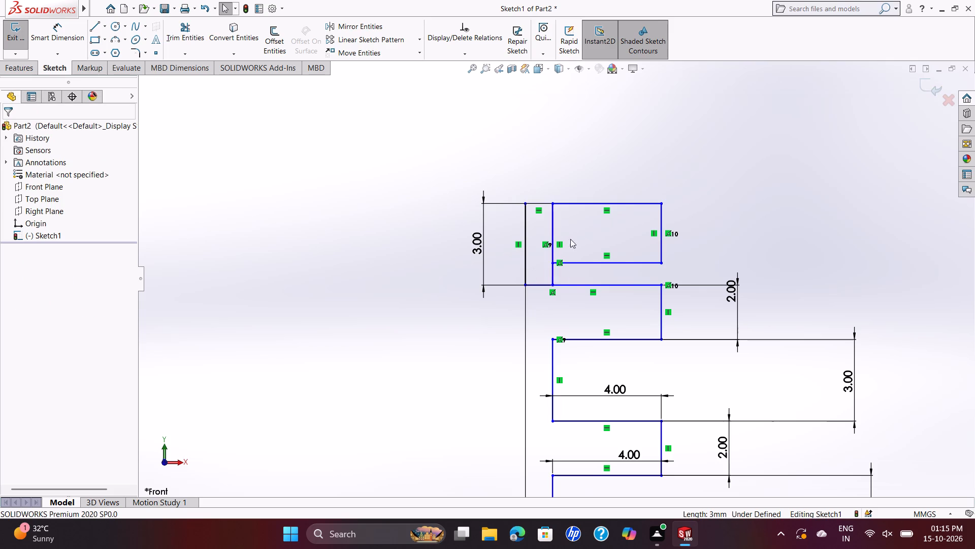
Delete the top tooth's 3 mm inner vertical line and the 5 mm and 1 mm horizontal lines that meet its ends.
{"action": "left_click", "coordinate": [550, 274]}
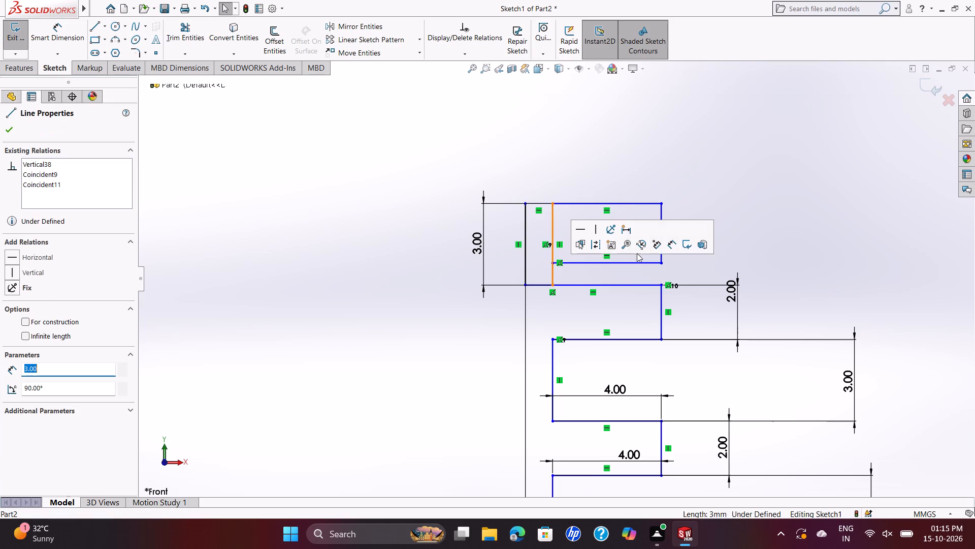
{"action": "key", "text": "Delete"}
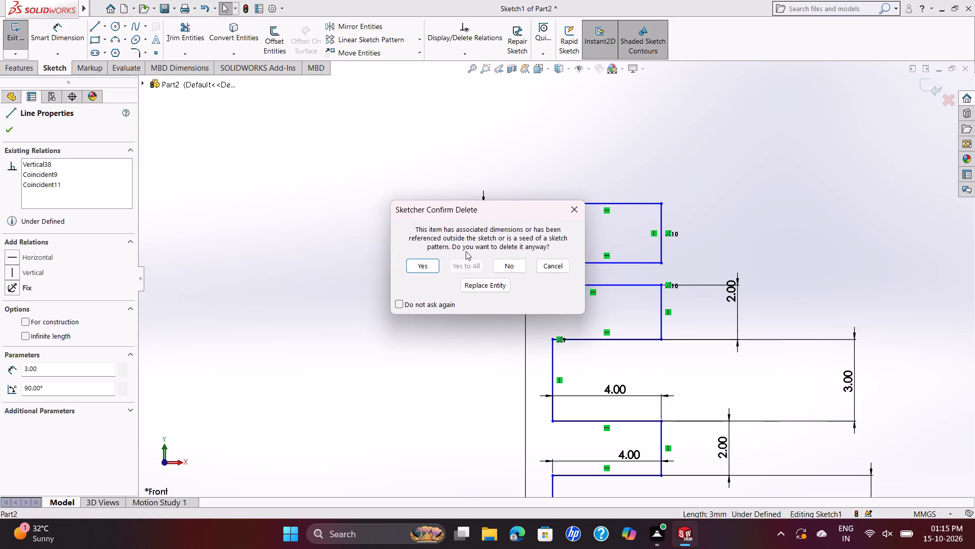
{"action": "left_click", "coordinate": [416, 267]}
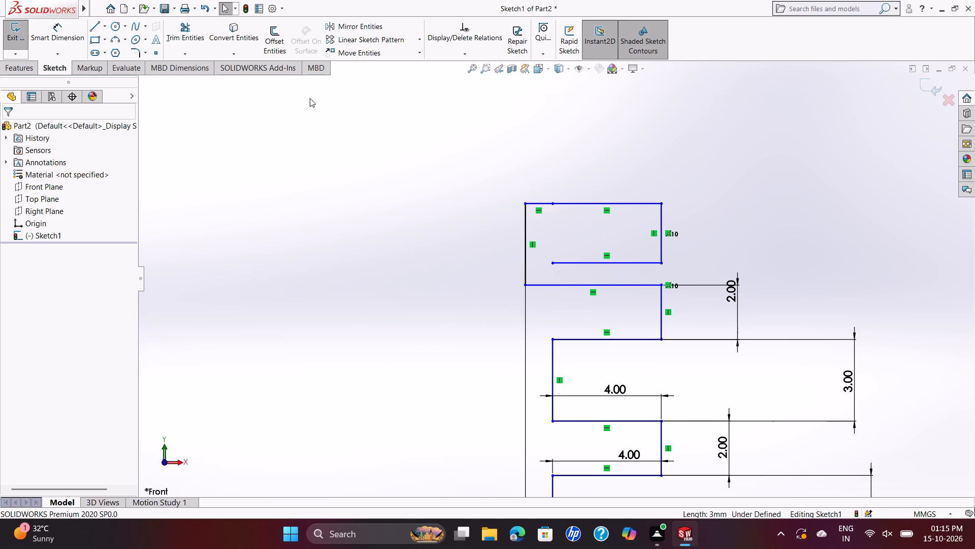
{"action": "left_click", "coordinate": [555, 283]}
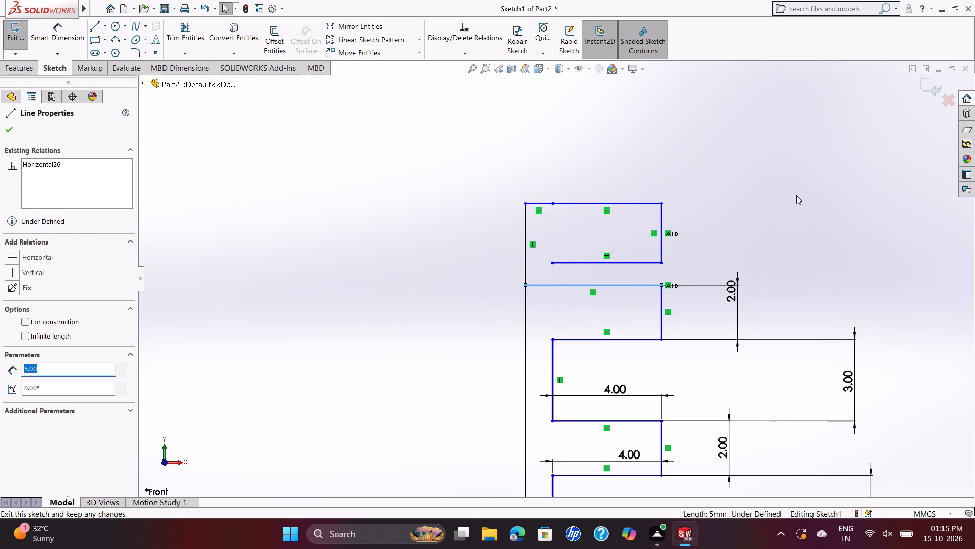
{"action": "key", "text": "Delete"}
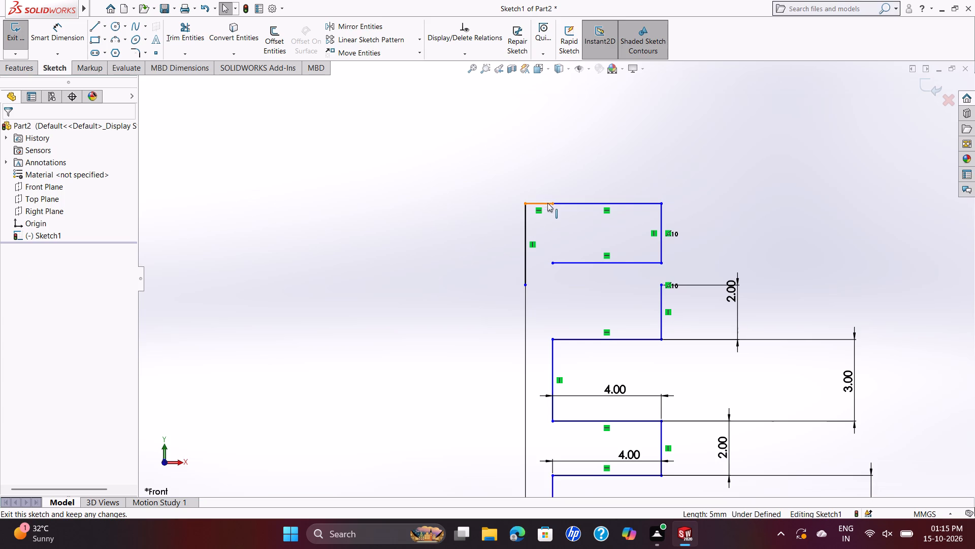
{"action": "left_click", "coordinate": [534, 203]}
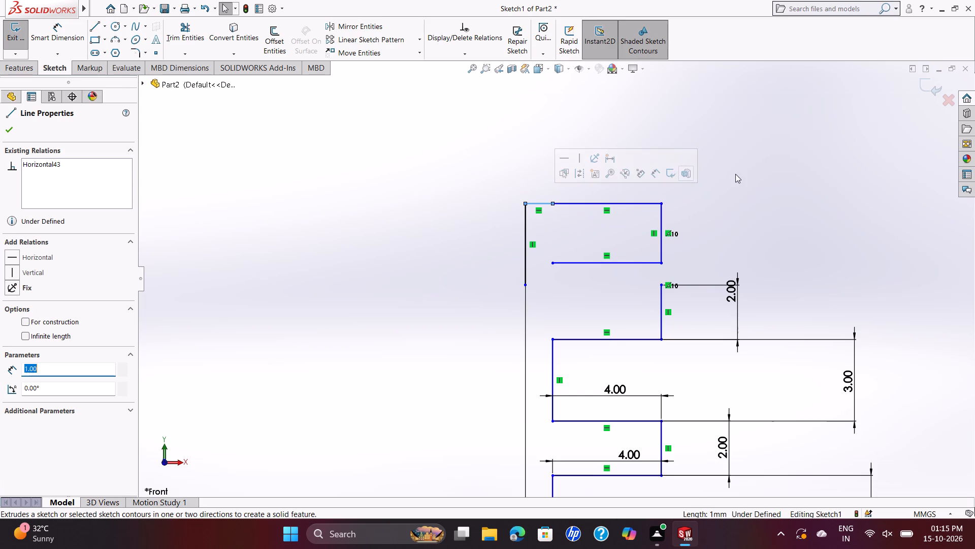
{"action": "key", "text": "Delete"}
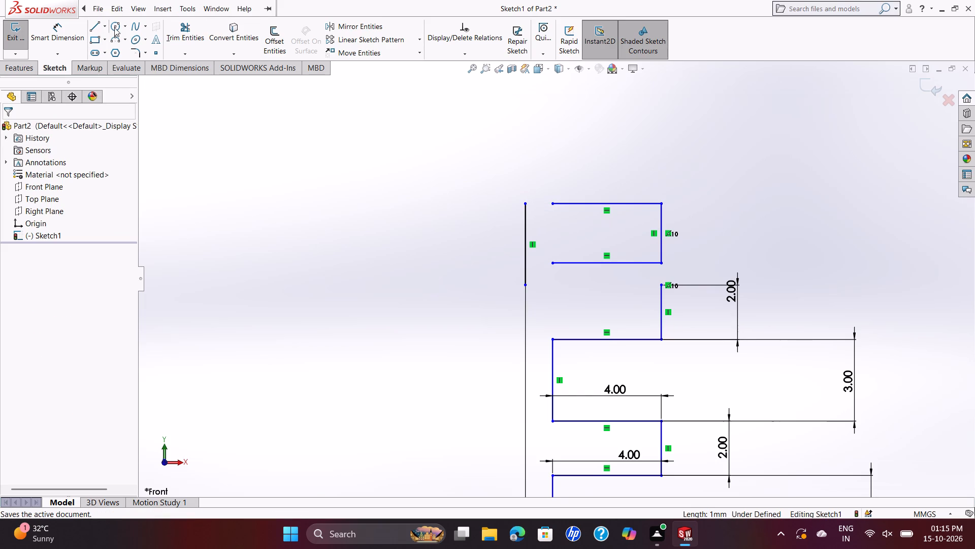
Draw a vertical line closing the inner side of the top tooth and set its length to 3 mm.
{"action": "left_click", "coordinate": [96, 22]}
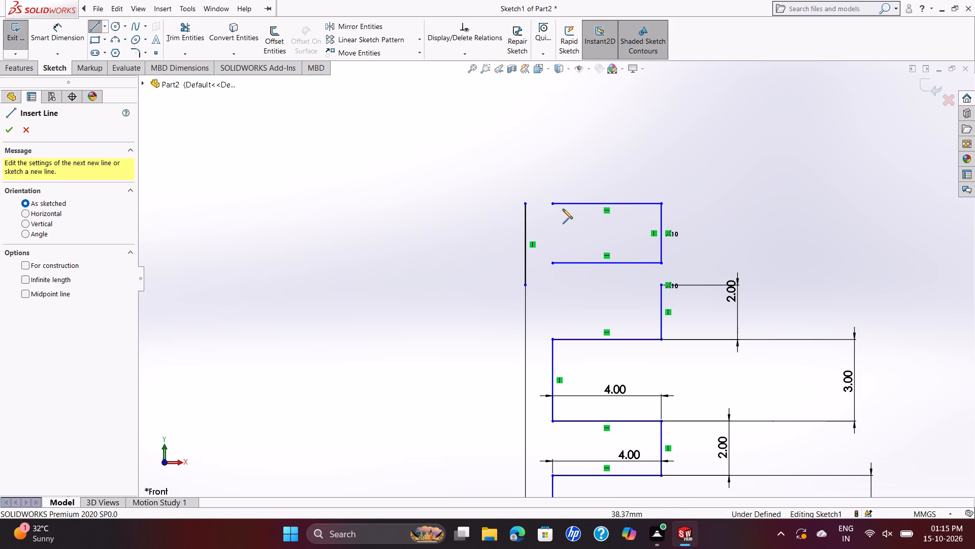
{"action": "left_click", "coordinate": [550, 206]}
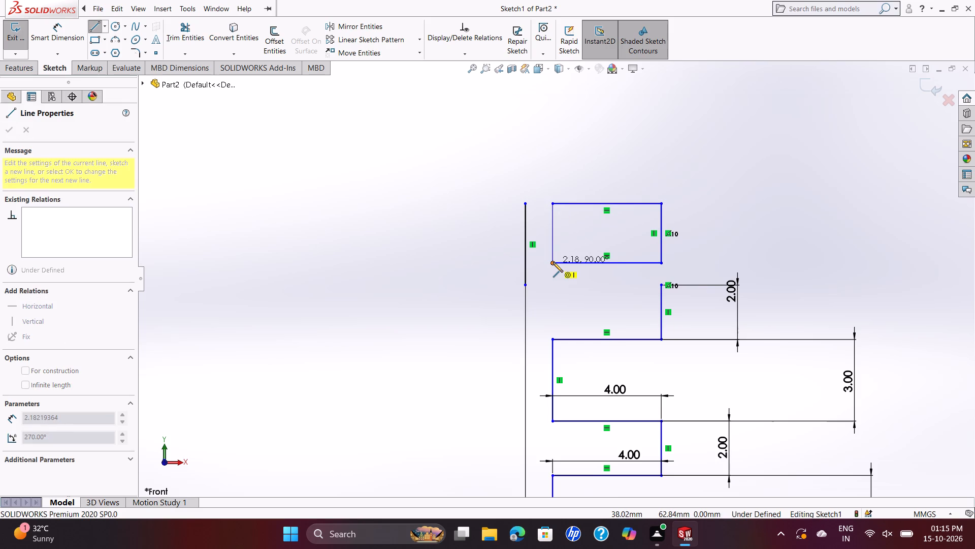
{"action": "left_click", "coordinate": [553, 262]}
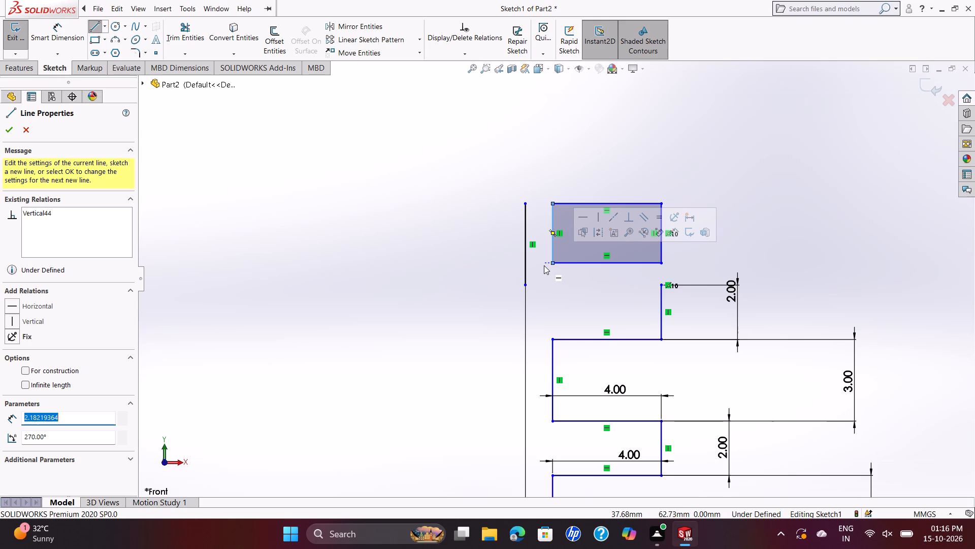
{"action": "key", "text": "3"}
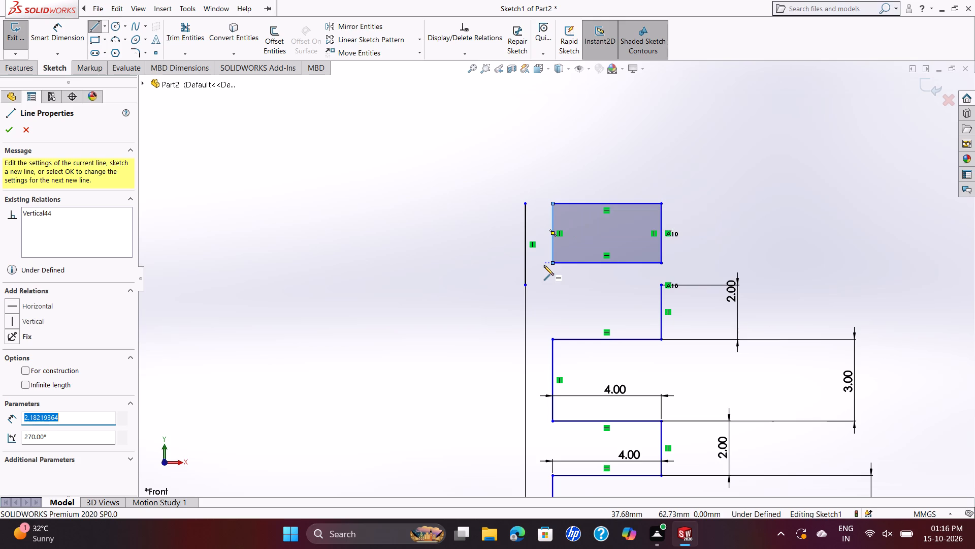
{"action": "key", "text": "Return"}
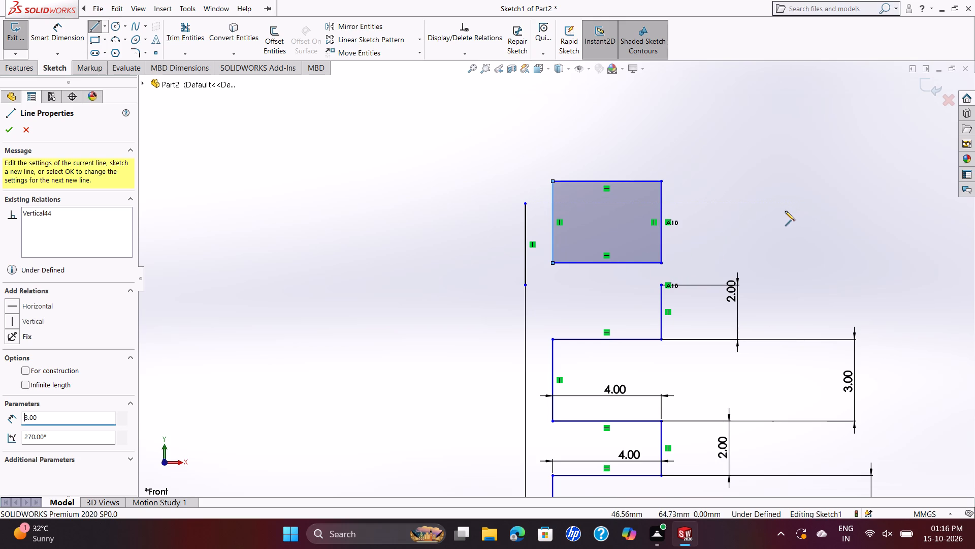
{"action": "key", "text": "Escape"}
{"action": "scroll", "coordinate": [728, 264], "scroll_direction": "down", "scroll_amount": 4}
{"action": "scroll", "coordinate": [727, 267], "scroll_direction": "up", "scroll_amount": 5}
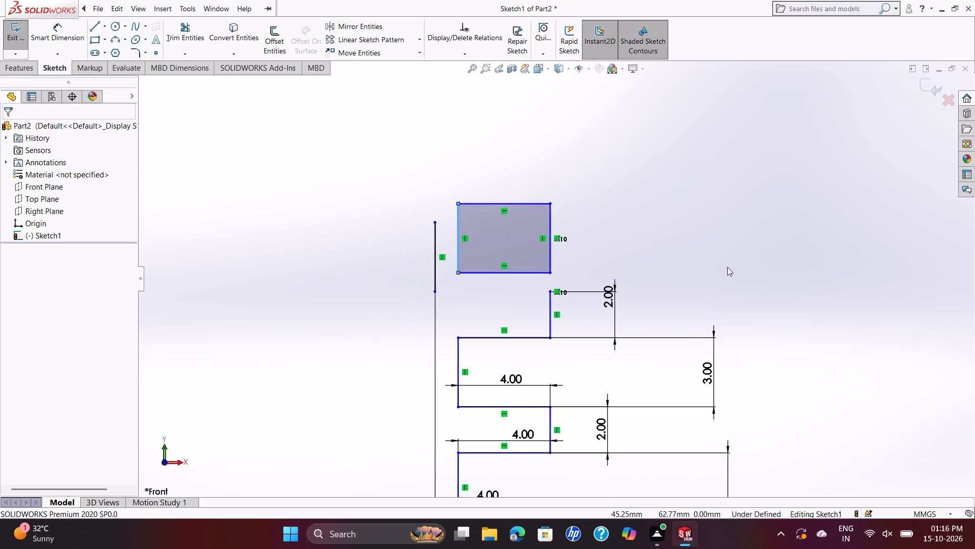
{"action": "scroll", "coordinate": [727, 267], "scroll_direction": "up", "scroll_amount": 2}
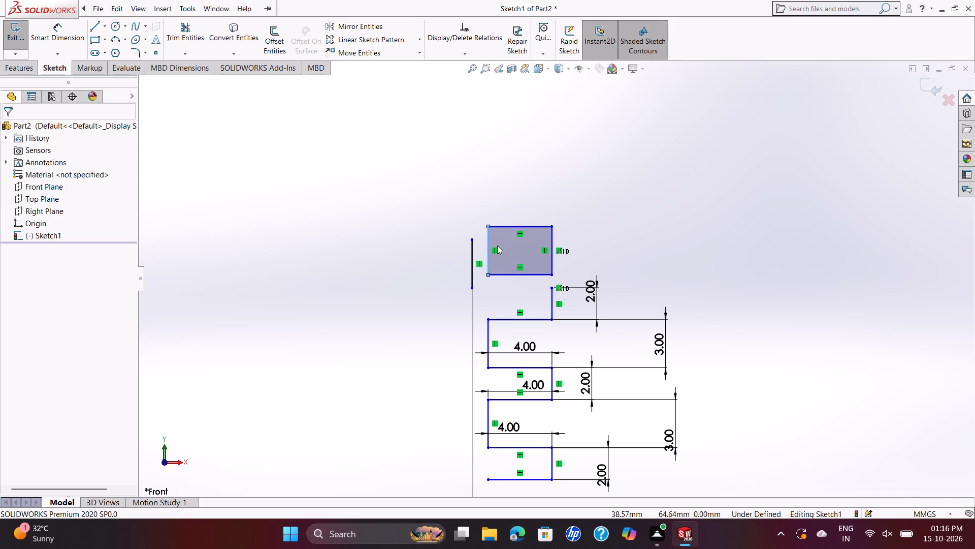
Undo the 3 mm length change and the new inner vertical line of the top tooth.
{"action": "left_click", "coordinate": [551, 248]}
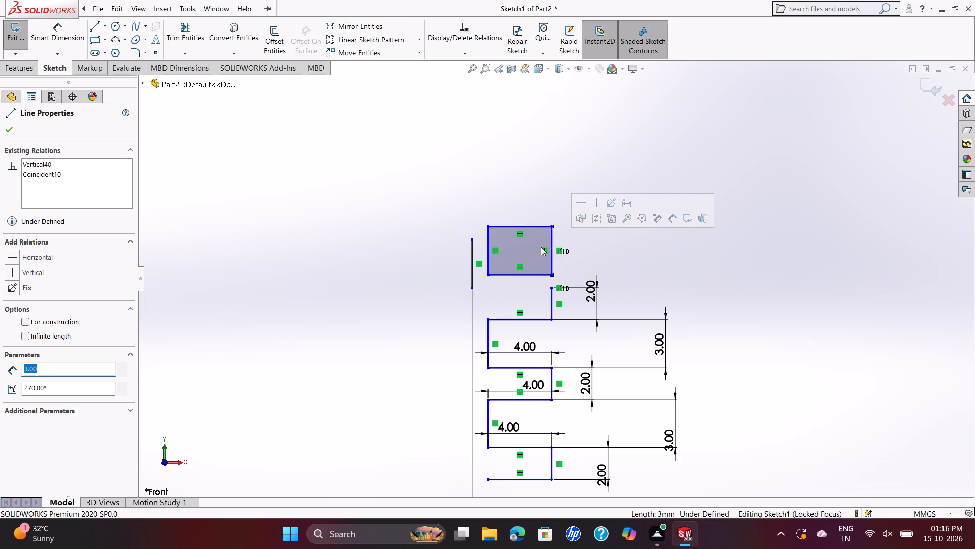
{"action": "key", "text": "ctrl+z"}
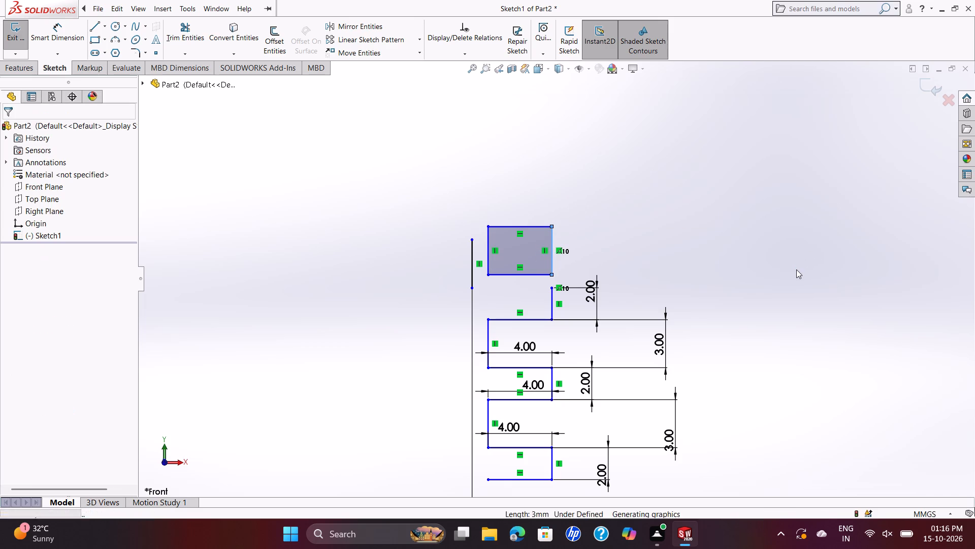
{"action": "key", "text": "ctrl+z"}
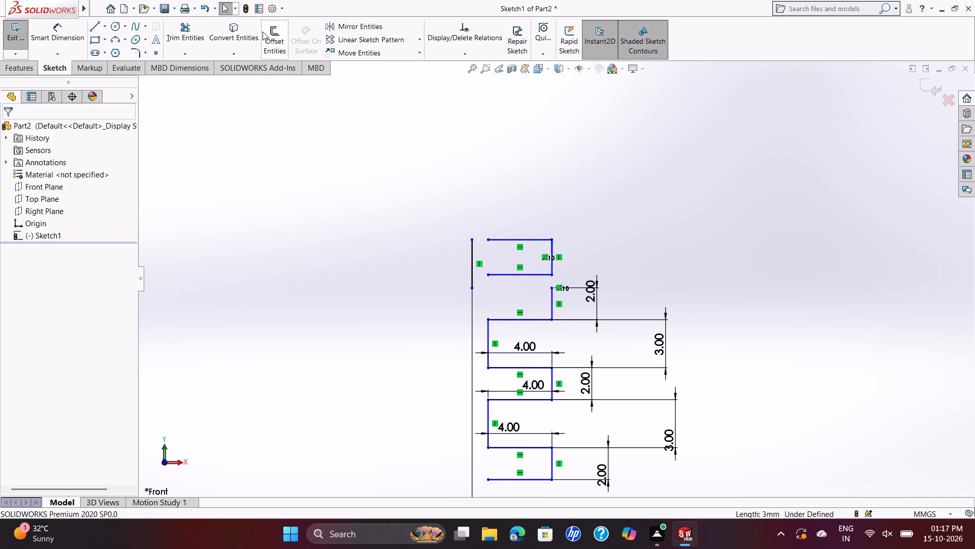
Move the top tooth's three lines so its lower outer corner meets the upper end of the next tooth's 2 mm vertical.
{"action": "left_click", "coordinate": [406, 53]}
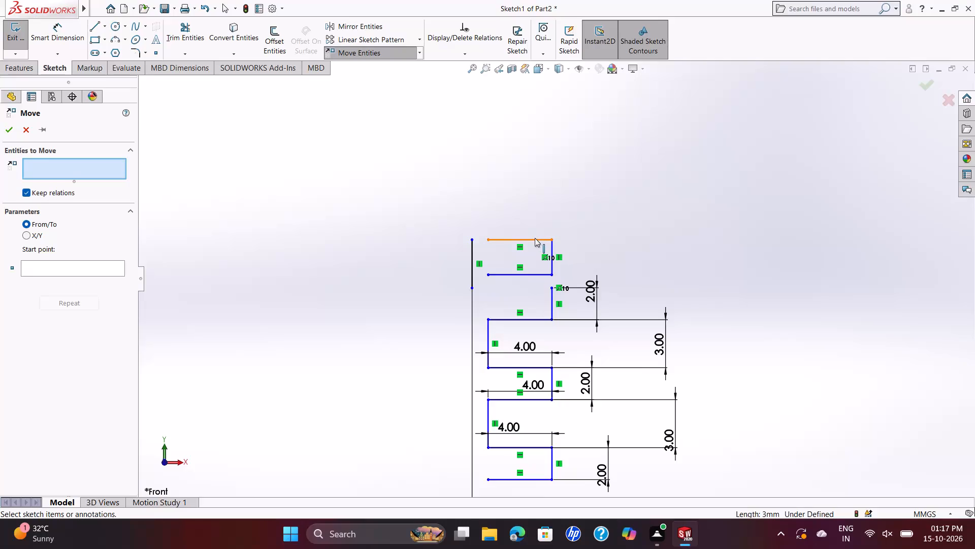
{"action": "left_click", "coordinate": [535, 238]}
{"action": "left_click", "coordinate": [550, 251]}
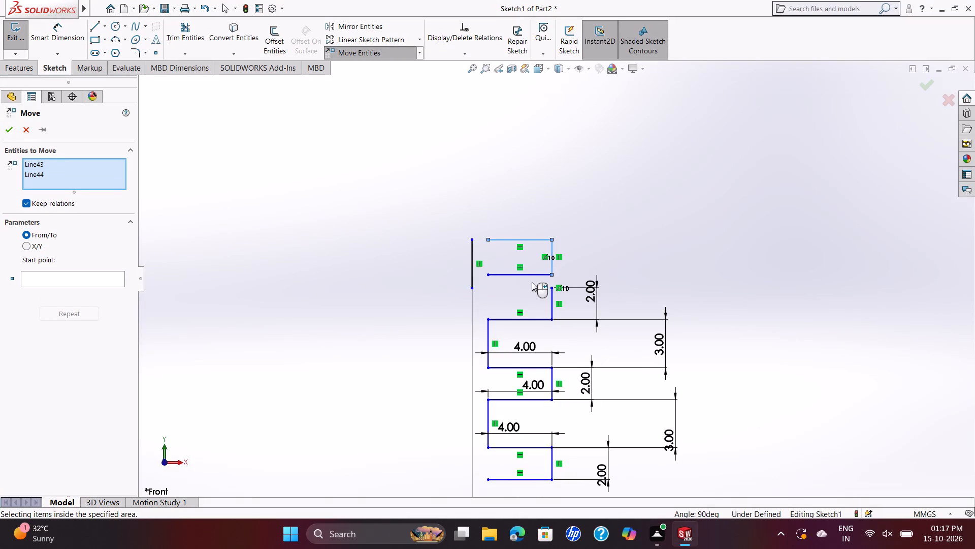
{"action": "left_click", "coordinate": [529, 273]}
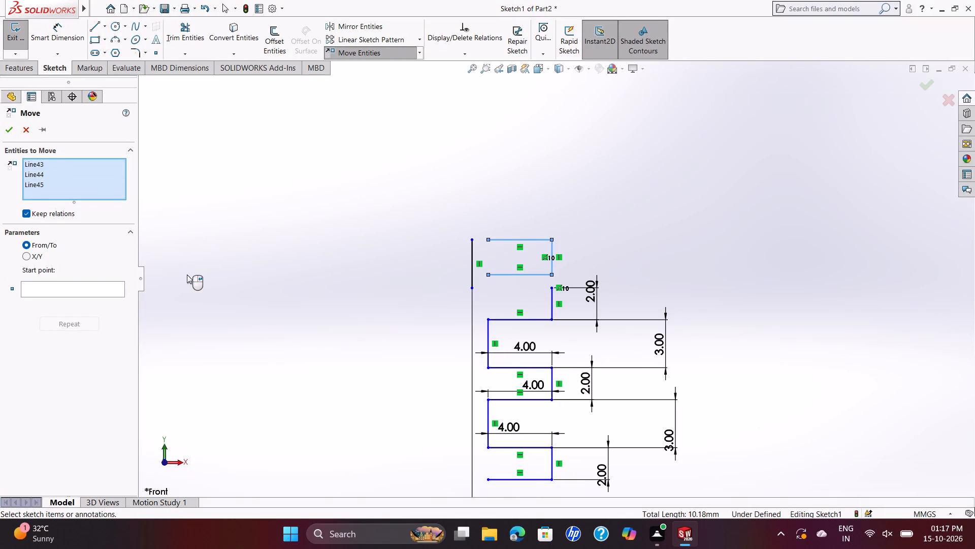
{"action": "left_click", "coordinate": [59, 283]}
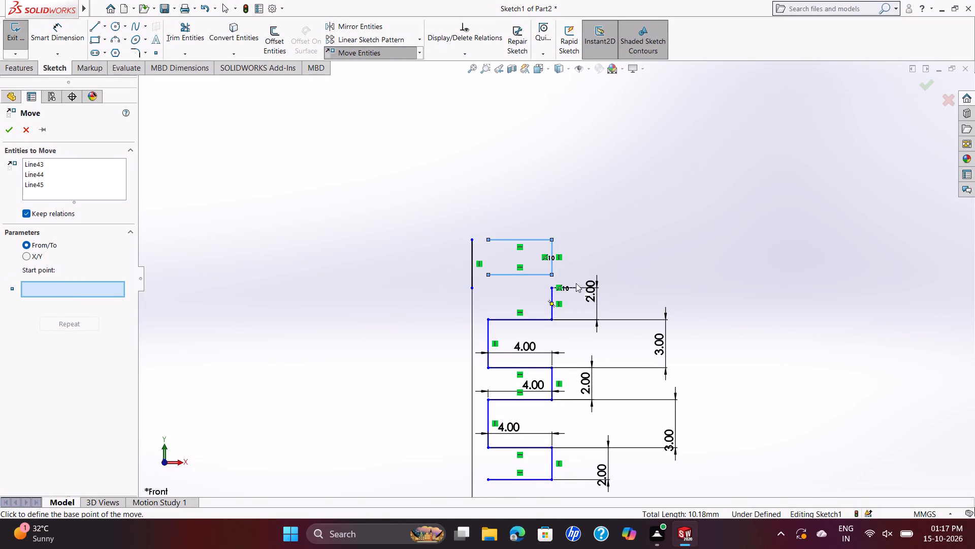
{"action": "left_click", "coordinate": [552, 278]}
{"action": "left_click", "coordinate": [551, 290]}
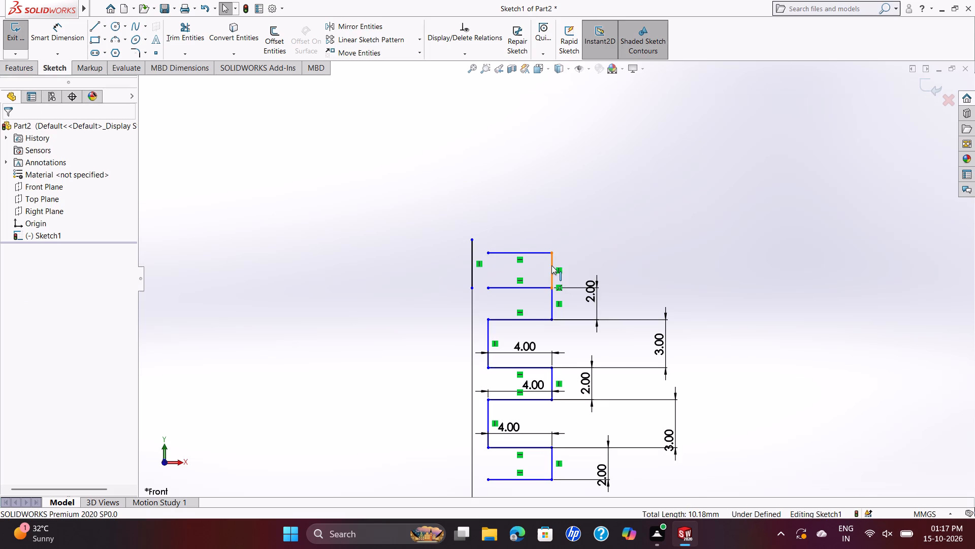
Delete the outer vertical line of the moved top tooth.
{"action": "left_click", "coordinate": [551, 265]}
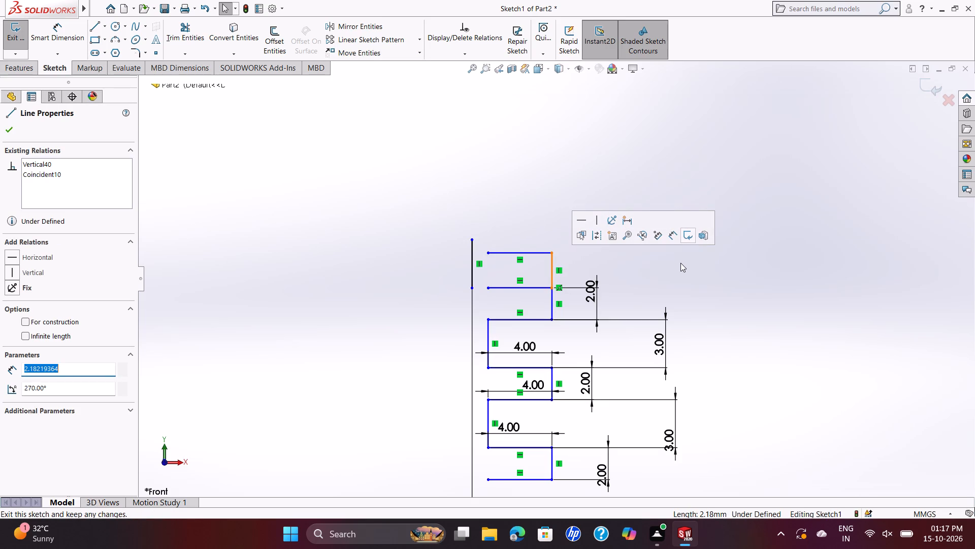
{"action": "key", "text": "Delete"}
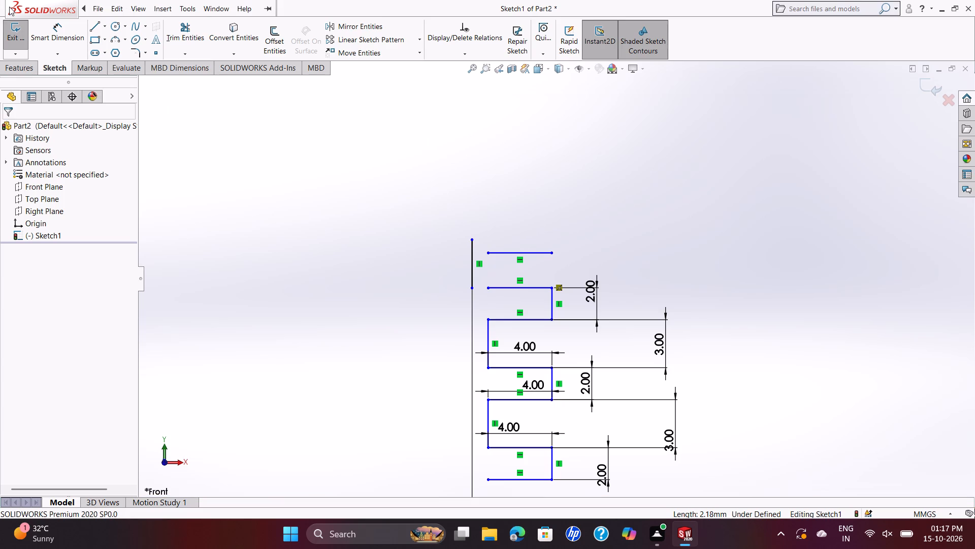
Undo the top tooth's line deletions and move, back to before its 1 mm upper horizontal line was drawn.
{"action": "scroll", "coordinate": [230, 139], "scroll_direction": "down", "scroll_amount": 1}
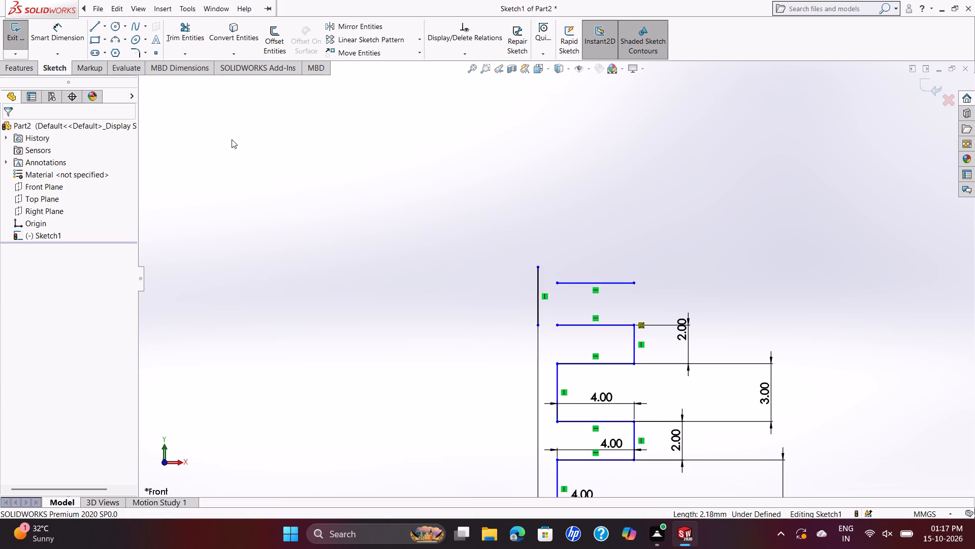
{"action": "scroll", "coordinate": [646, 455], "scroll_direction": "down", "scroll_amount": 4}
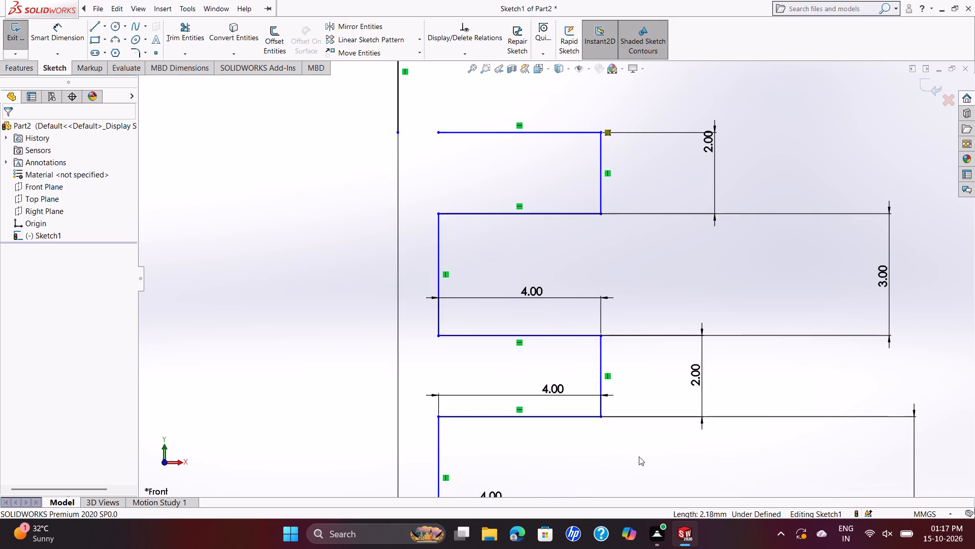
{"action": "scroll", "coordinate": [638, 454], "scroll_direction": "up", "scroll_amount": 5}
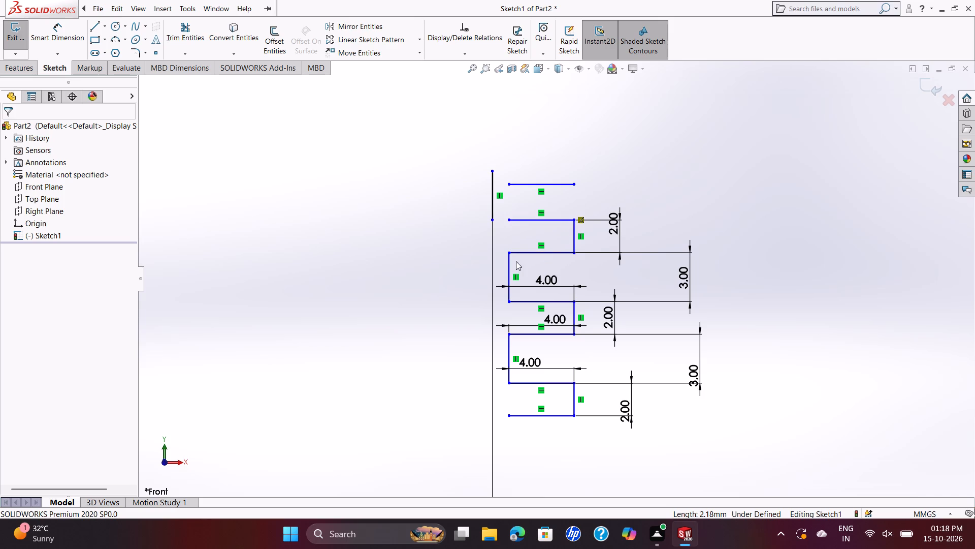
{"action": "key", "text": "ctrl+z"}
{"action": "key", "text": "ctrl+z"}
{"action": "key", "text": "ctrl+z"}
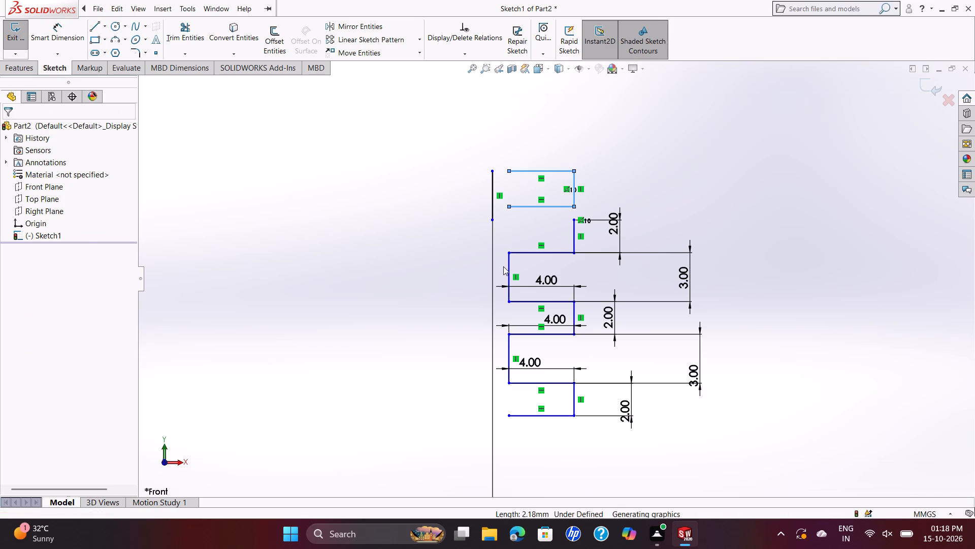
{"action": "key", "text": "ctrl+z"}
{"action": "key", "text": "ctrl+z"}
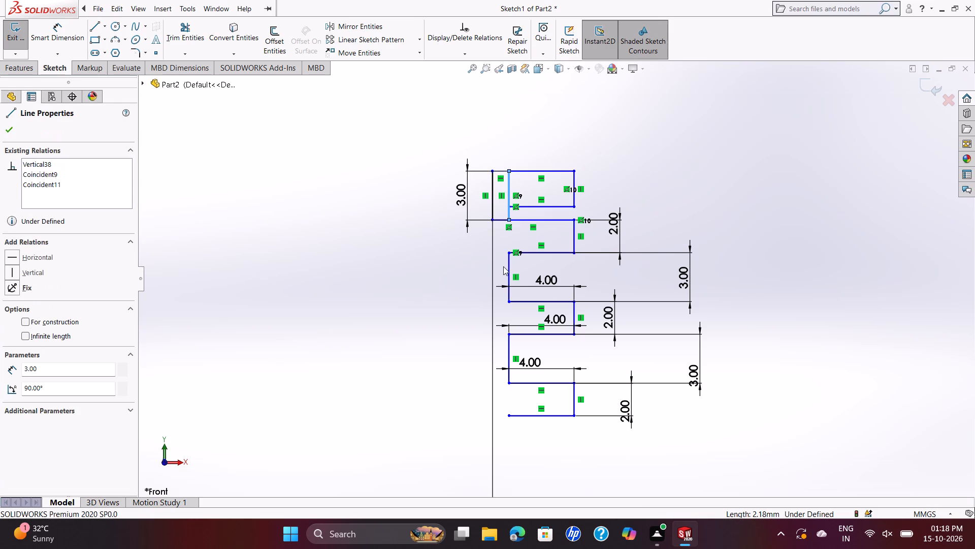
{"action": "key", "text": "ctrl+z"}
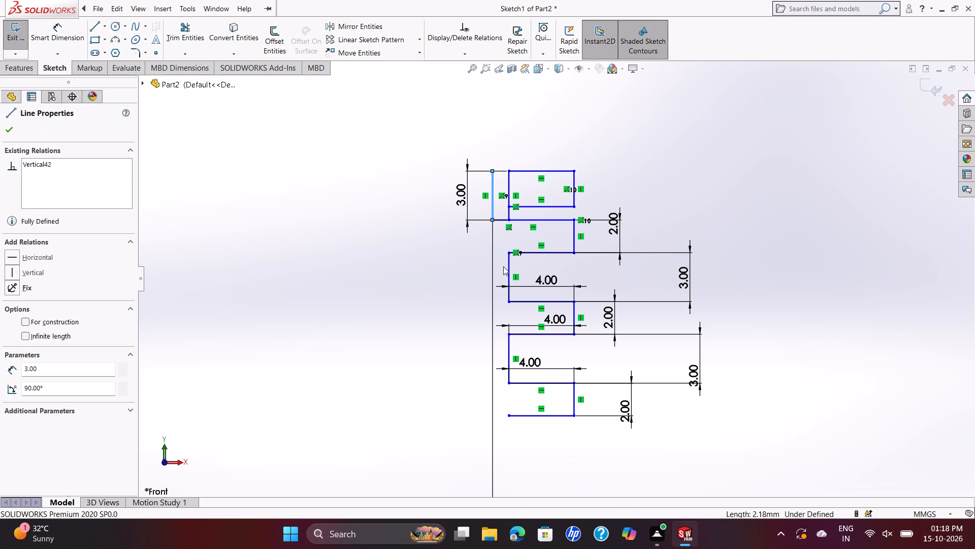
Examine the lines and relations of the top tooth and its neighbour up close, at an angle and from the front.
{"action": "scroll", "coordinate": [546, 228], "scroll_direction": "down", "scroll_amount": 1}
{"action": "scroll", "coordinate": [546, 230], "scroll_direction": "up", "scroll_amount": 1}
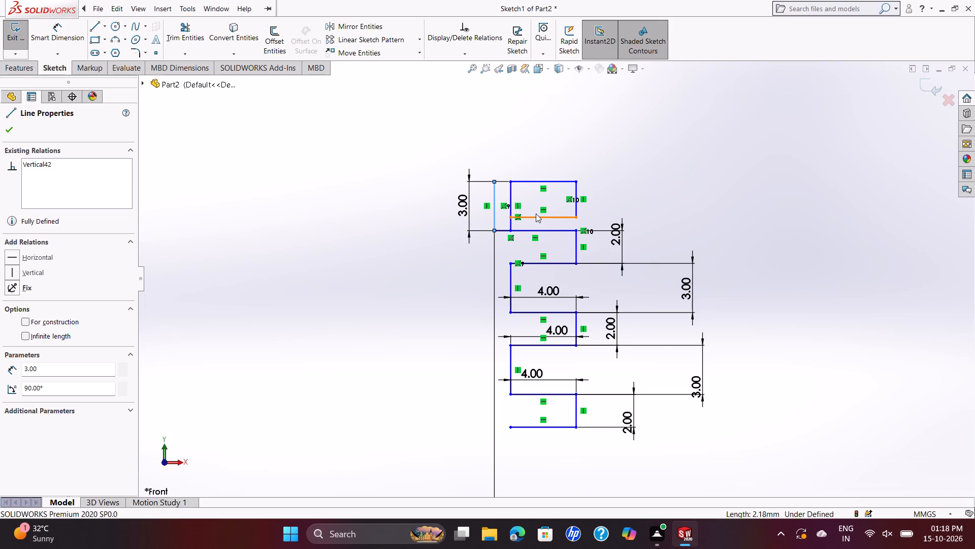
{"action": "scroll", "coordinate": [536, 213], "scroll_direction": "up", "scroll_amount": 1}
{"action": "scroll", "coordinate": [539, 231], "scroll_direction": "down", "scroll_amount": 1}
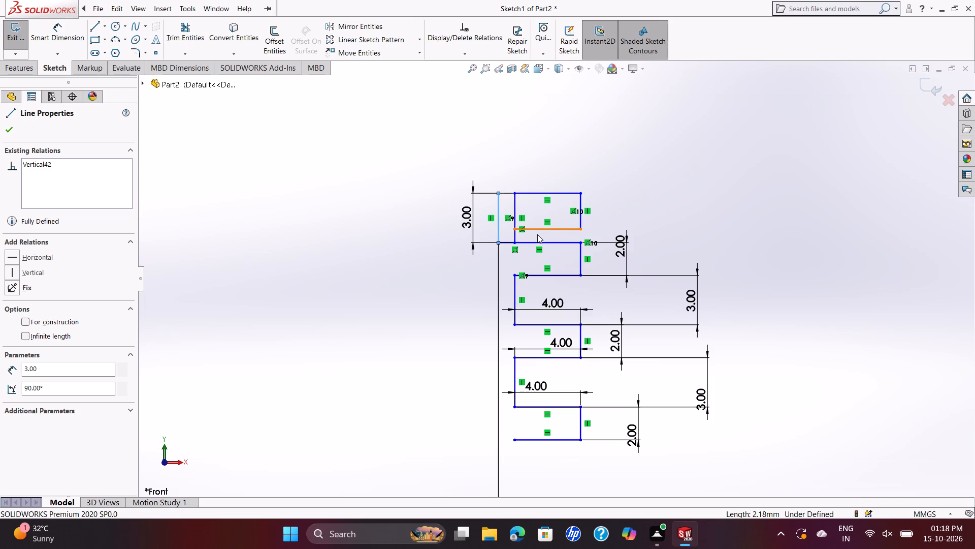
{"action": "scroll", "coordinate": [537, 234], "scroll_direction": "up", "scroll_amount": 1}
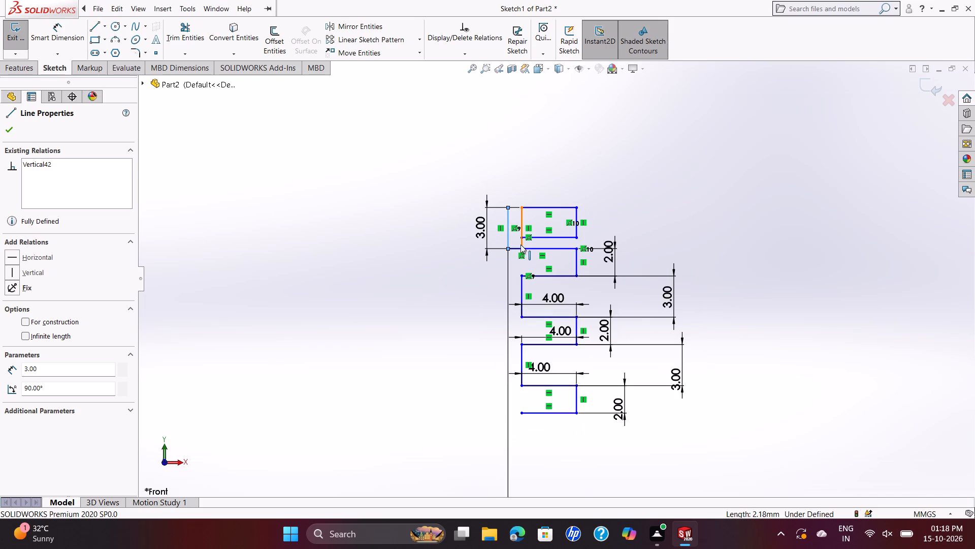
{"action": "left_click", "coordinate": [521, 245]}
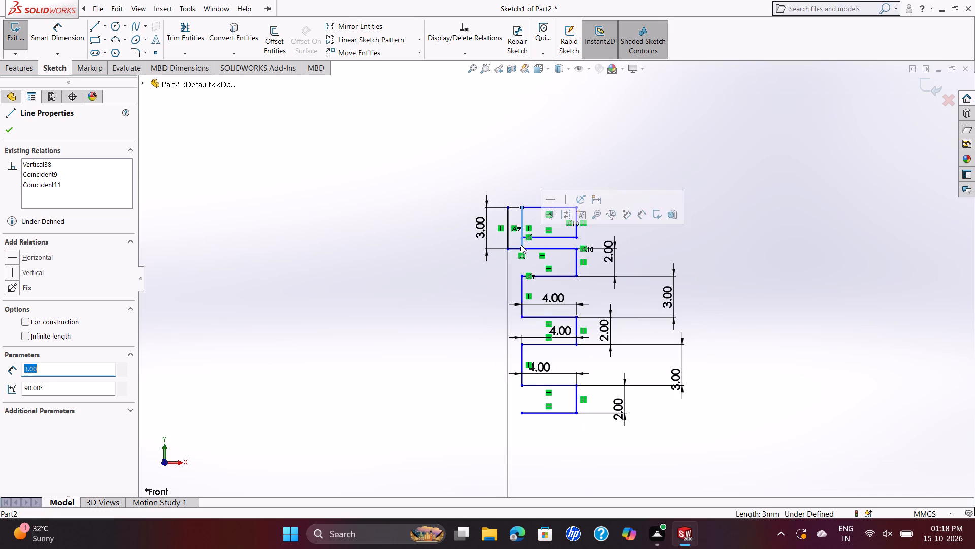
{"action": "scroll", "coordinate": [521, 245], "scroll_direction": "up", "scroll_amount": 2}
{"action": "scroll", "coordinate": [521, 245], "scroll_direction": "down", "scroll_amount": 6}
{"action": "scroll", "coordinate": [642, 265], "scroll_direction": "down", "scroll_amount": 2}
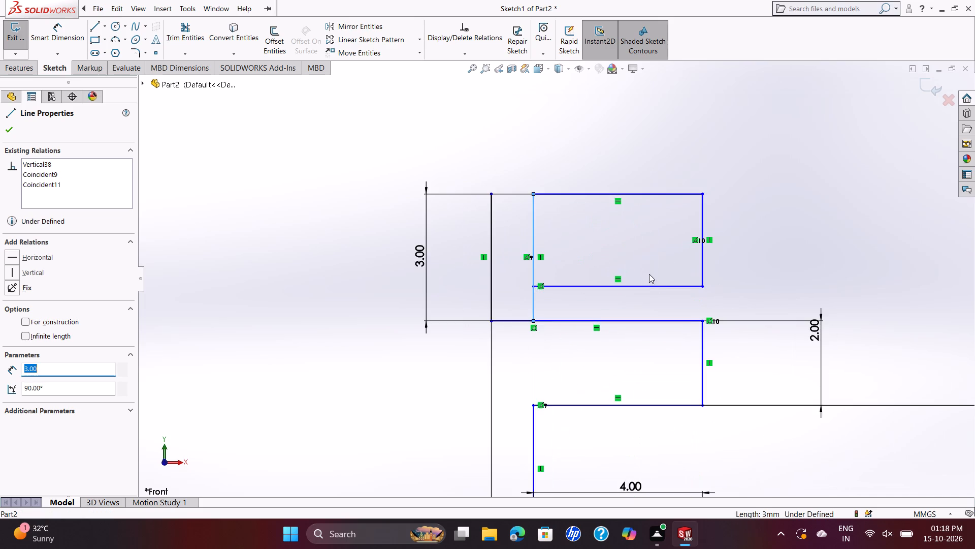
{"action": "scroll", "coordinate": [663, 293], "scroll_direction": "down", "scroll_amount": 2}
{"action": "middle_click_drag", "start_coordinate": [664, 295], "coordinate": [616, 182]}
{"action": "scroll", "coordinate": [623, 219], "scroll_direction": "down", "scroll_amount": 1}
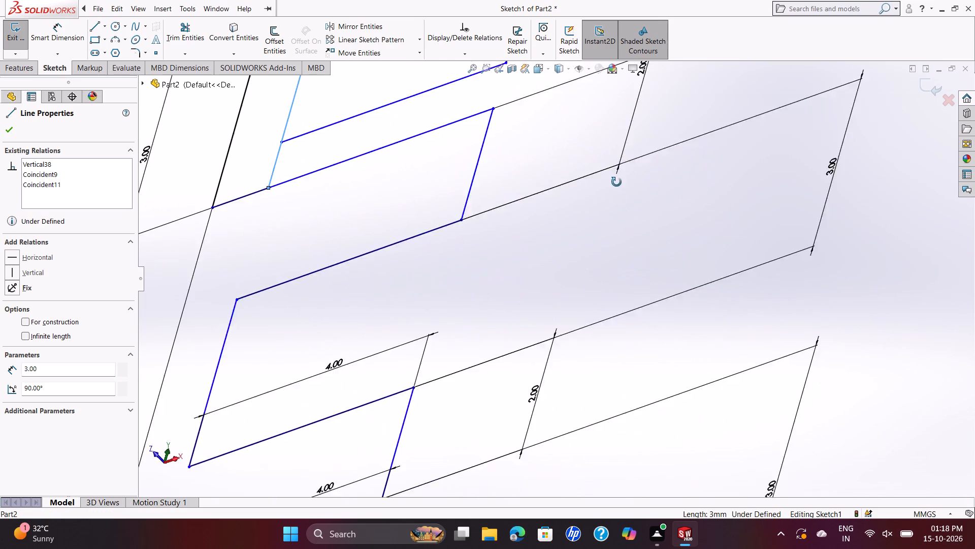
{"action": "middle_click_drag", "start_coordinate": [616, 182], "coordinate": [621, 209]}
{"action": "scroll", "coordinate": [622, 211], "scroll_direction": "down", "scroll_amount": 3}
{"action": "scroll", "coordinate": [628, 215], "scroll_direction": "up", "scroll_amount": 8}
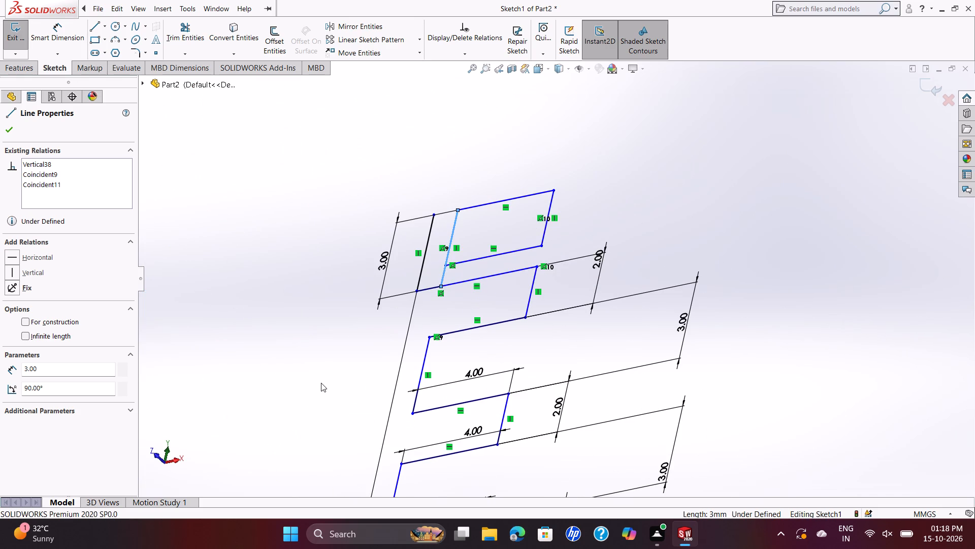
{"action": "key", "text": "ctrl+8"}
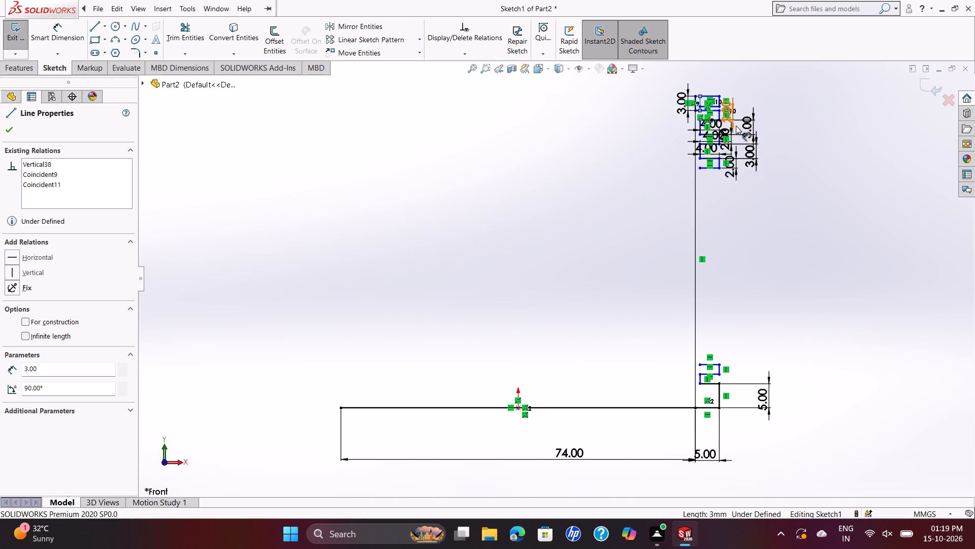
{"action": "scroll", "coordinate": [736, 124], "scroll_direction": "up", "scroll_amount": 2}
{"action": "scroll", "coordinate": [703, 180], "scroll_direction": "down", "scroll_amount": 5}
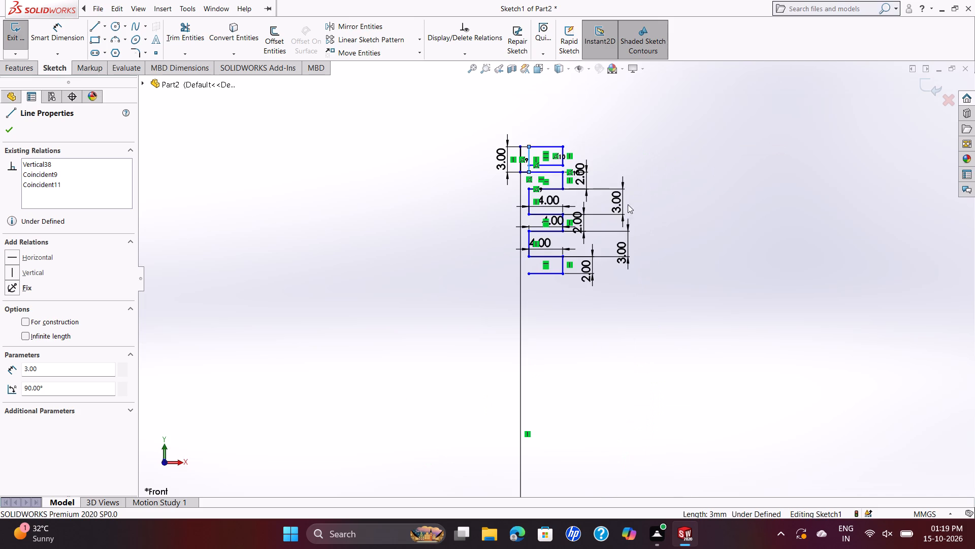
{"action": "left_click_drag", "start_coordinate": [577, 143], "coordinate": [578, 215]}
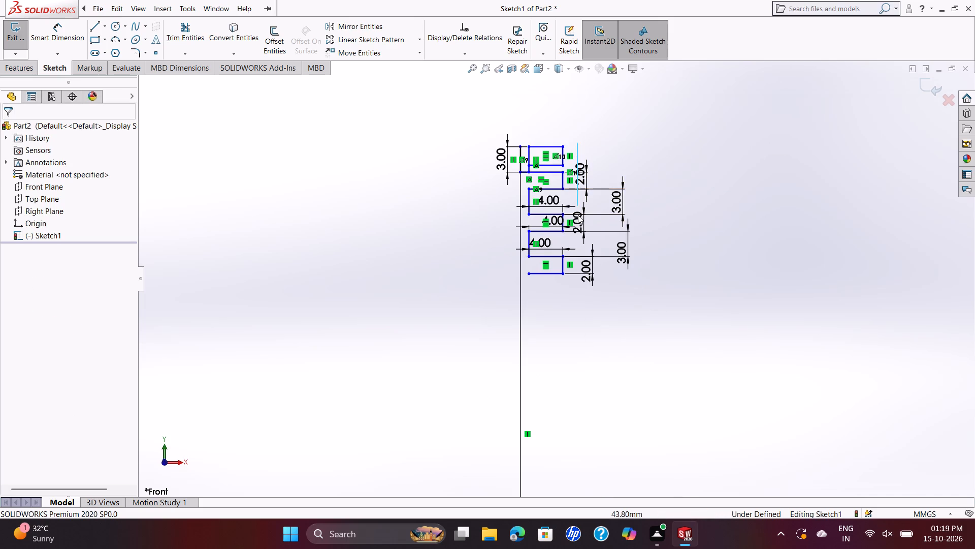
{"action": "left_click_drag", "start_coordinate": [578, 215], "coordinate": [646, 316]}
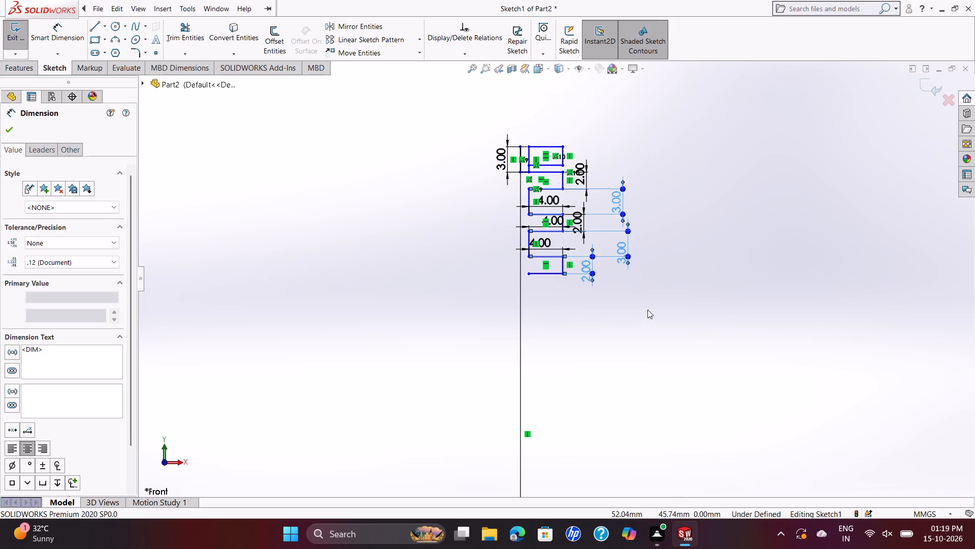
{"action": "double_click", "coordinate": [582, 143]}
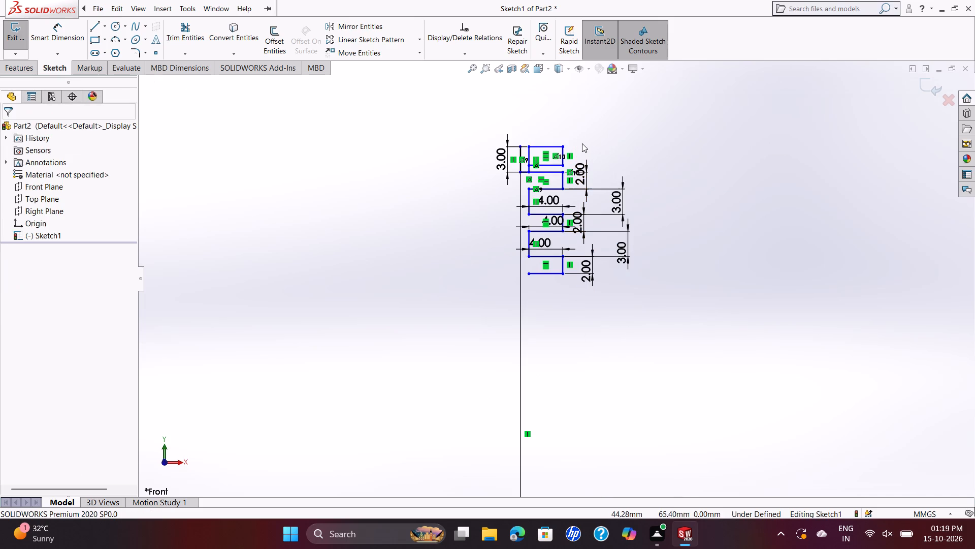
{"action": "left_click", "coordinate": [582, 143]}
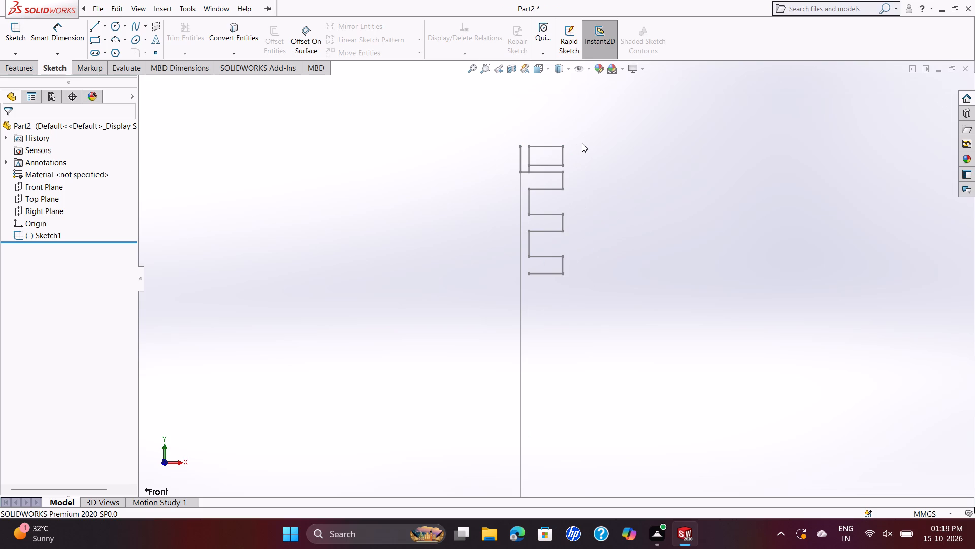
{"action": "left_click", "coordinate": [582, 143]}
Reopen the tooth profile sketch for editing.
{"action": "scroll", "coordinate": [556, 163], "scroll_direction": "up", "scroll_amount": 2}
{"action": "scroll", "coordinate": [556, 163], "scroll_direction": "down", "scroll_amount": 5}
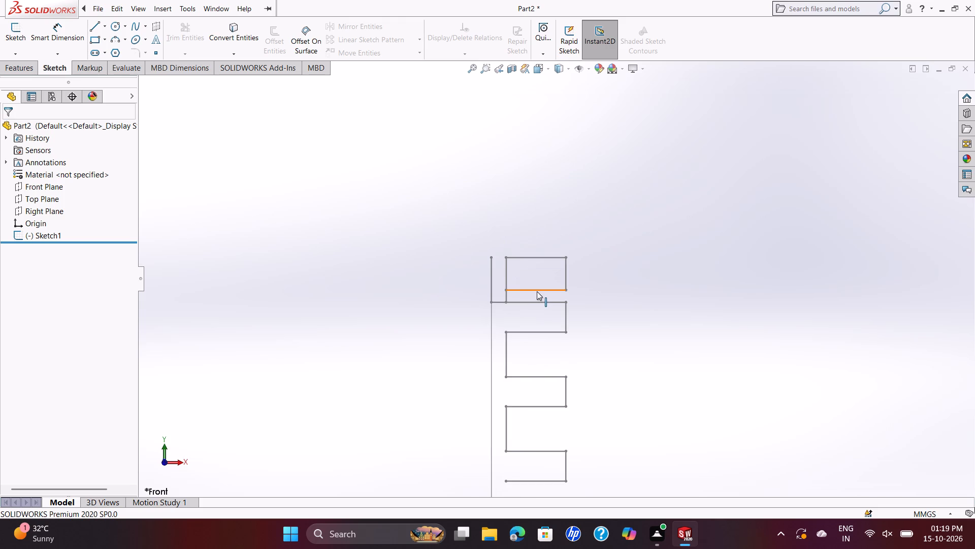
{"action": "double_click", "coordinate": [537, 288]}
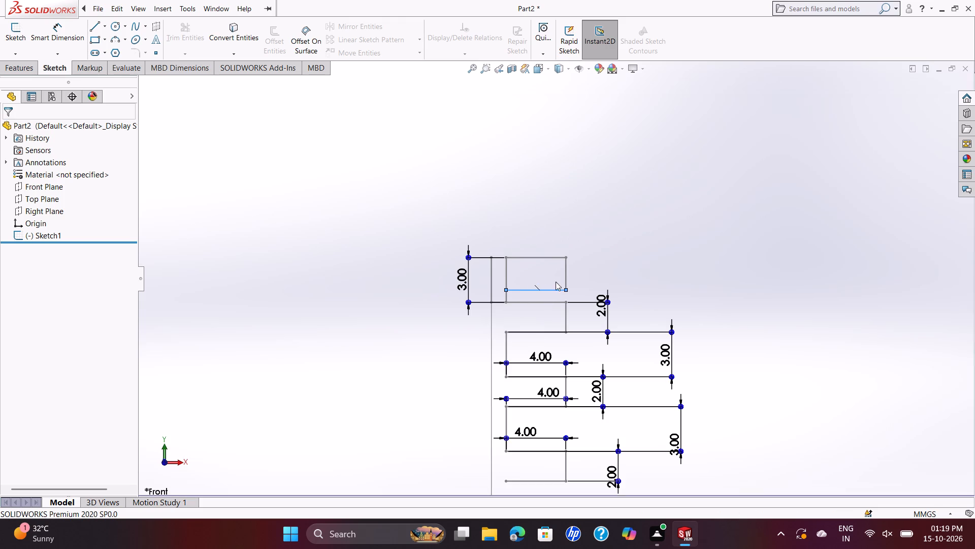
{"action": "scroll", "coordinate": [594, 264], "scroll_direction": "down", "scroll_amount": 1}
{"action": "double_click", "coordinate": [559, 259]}
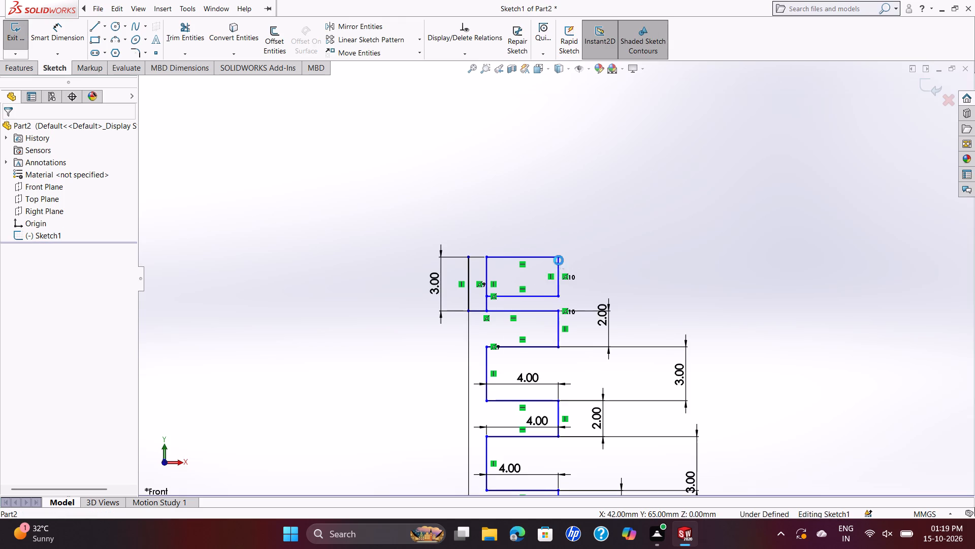
Delete the two 3 mm vertical dimensions of the gaps between the upper teeth.
{"action": "scroll", "coordinate": [572, 259], "scroll_direction": "down", "scroll_amount": 4}
{"action": "scroll", "coordinate": [578, 260], "scroll_direction": "up", "scroll_amount": 10}
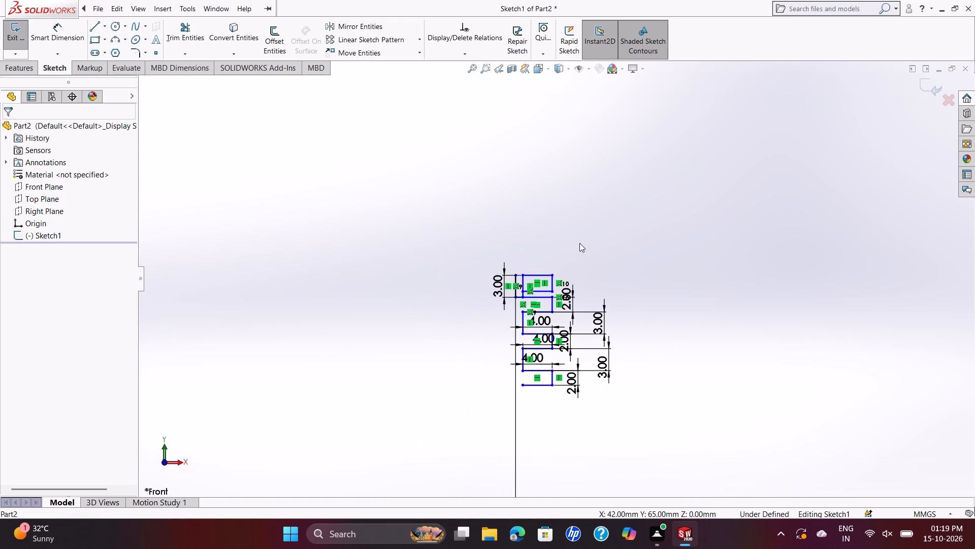
{"action": "scroll", "coordinate": [583, 263], "scroll_direction": "up", "scroll_amount": 1}
{"action": "middle_click_drag", "start_coordinate": [583, 263], "coordinate": [616, 227]}
{"action": "scroll", "coordinate": [617, 228], "scroll_direction": "down", "scroll_amount": 1}
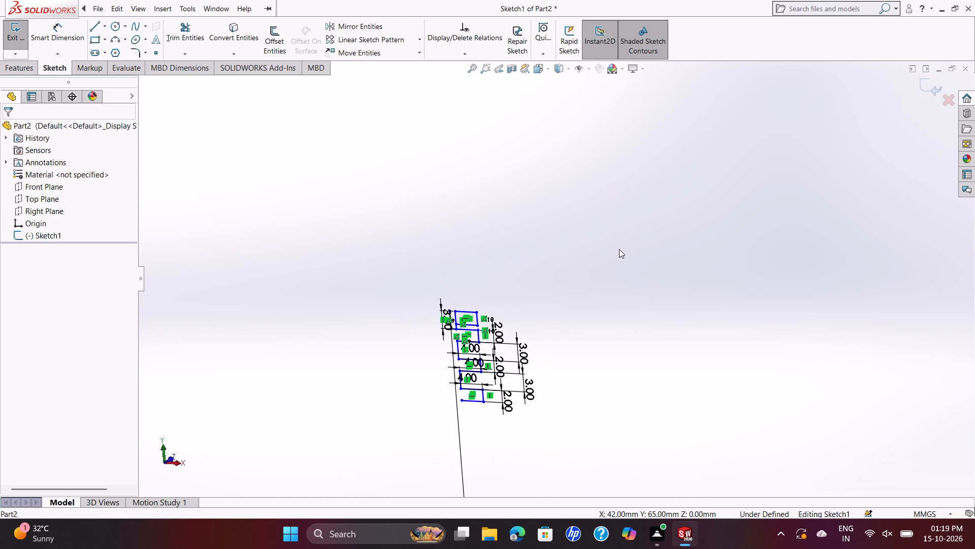
{"action": "key", "text": "ctrl+8"}
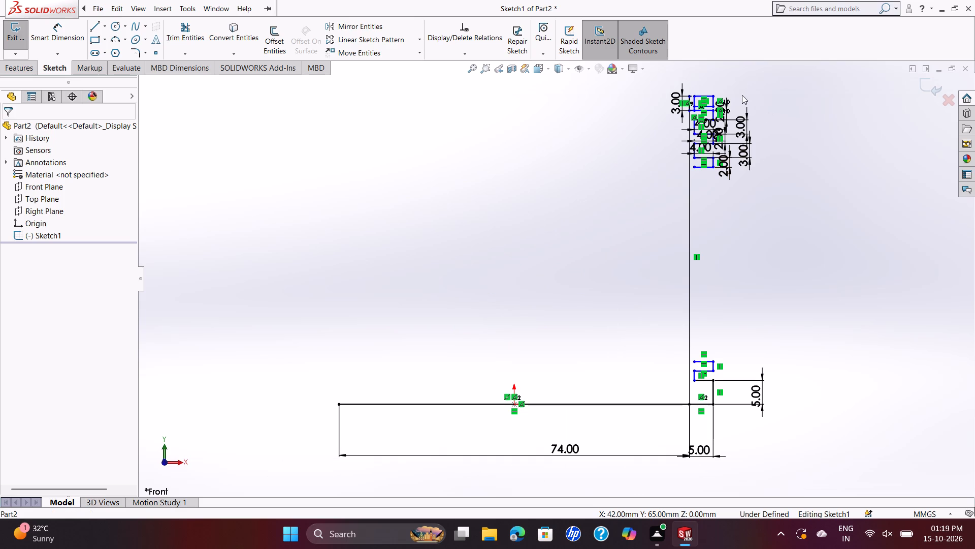
{"action": "left_click", "coordinate": [721, 77]}
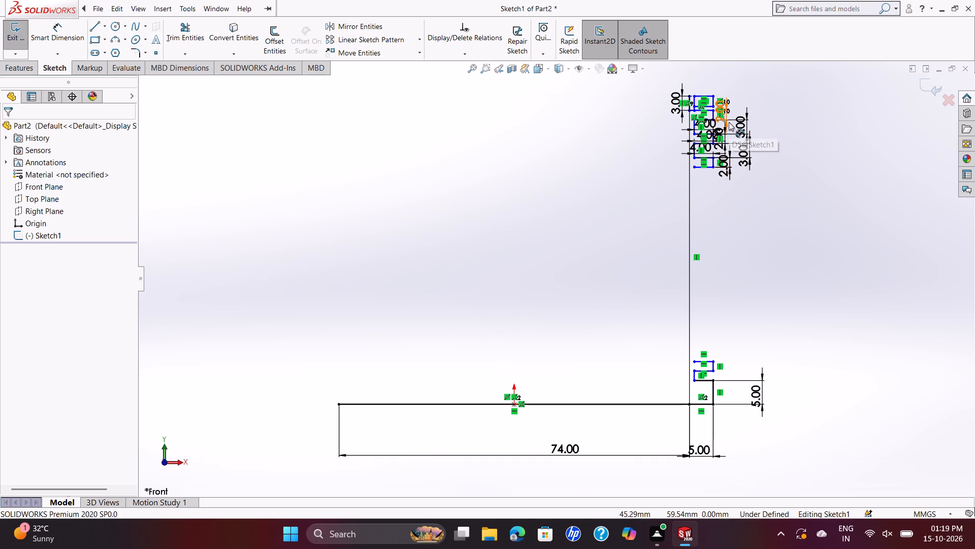
{"action": "left_click_drag", "start_coordinate": [717, 86], "coordinate": [742, 160]}
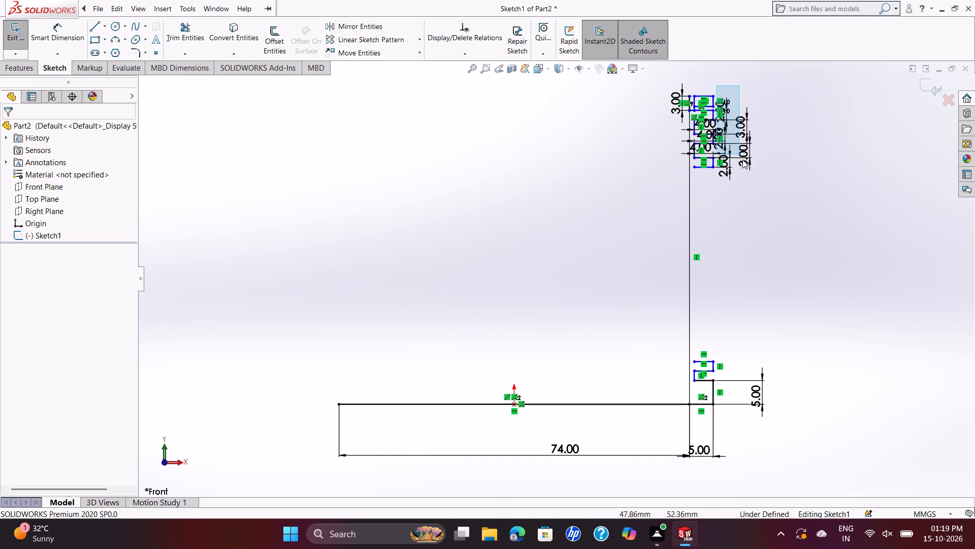
{"action": "left_click_drag", "start_coordinate": [742, 160], "coordinate": [763, 210]}
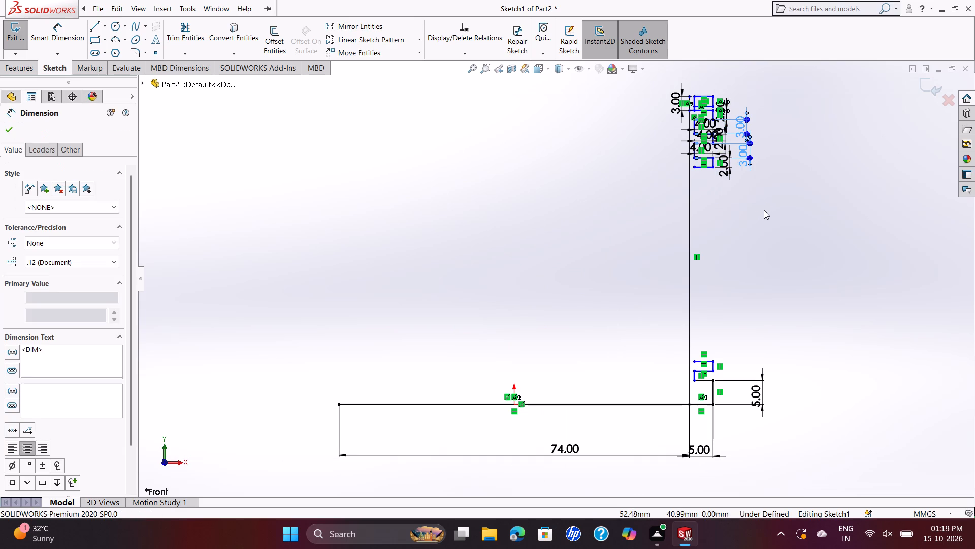
{"action": "key", "text": "Delete"}
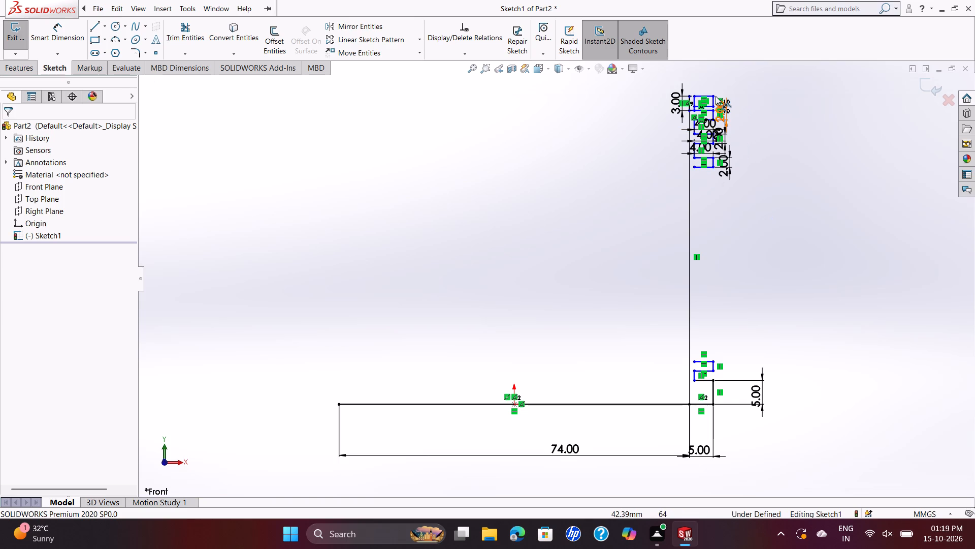
Delete the three 2 mm height dimensions of the upper teeth.
{"action": "scroll", "coordinate": [705, 140], "scroll_direction": "up", "scroll_amount": 3}
{"action": "scroll", "coordinate": [691, 161], "scroll_direction": "down", "scroll_amount": 4}
{"action": "scroll", "coordinate": [545, 258], "scroll_direction": "down", "scroll_amount": 2}
{"action": "left_click_drag", "start_coordinate": [639, 142], "coordinate": [698, 263]}
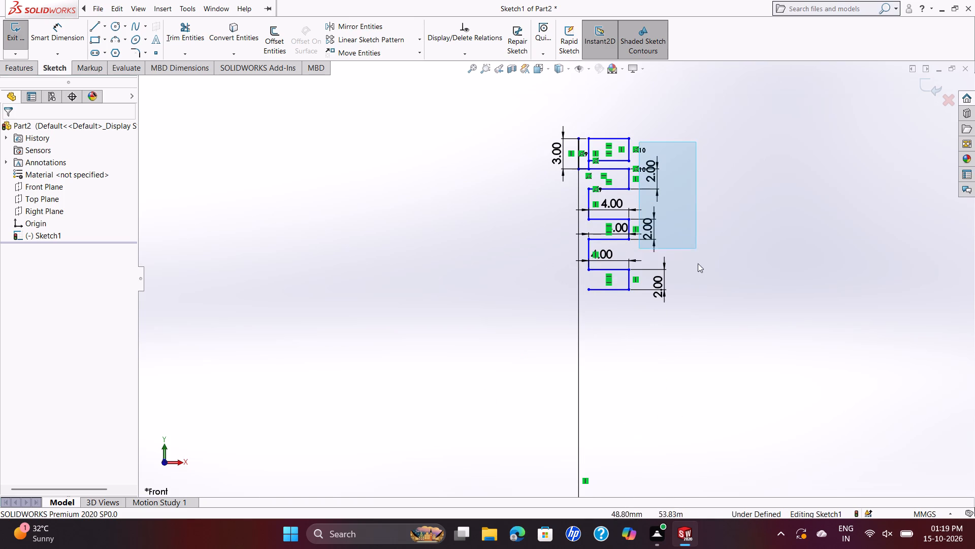
{"action": "left_click_drag", "start_coordinate": [698, 263], "coordinate": [731, 352]}
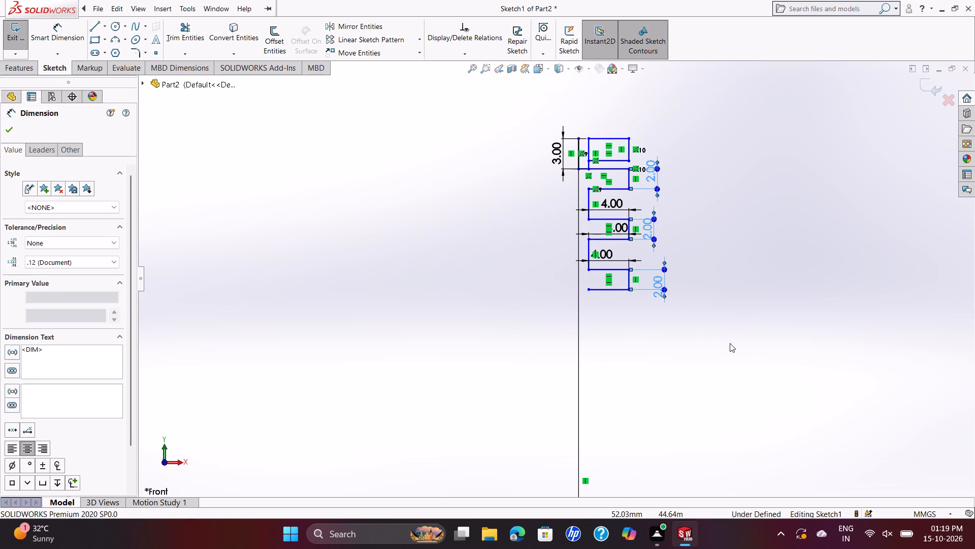
{"action": "key", "text": "Delete"}
Delete the three 4 mm tooth-width dimensions and the 3 mm vertical dimension beside the topmost tooth.
{"action": "scroll", "coordinate": [634, 186], "scroll_direction": "up", "scroll_amount": 2}
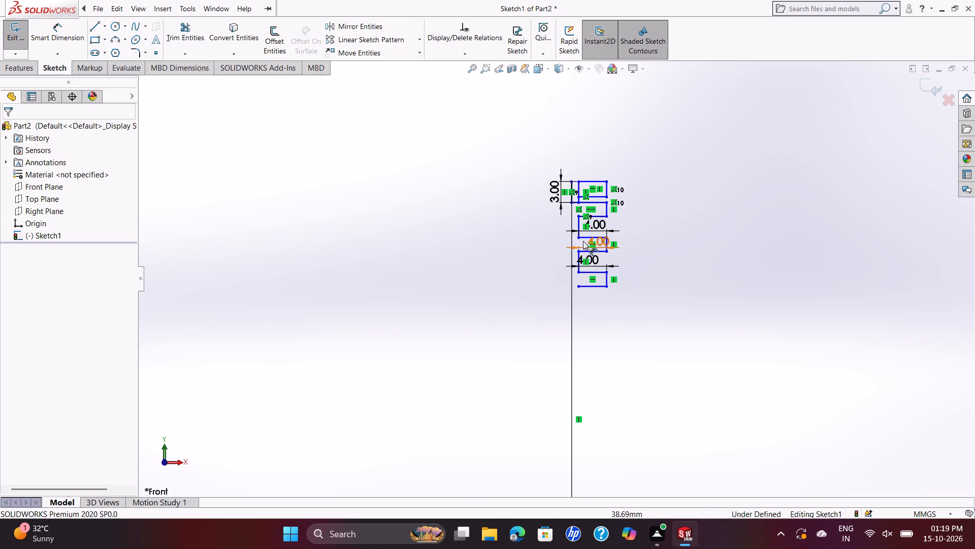
{"action": "scroll", "coordinate": [580, 227], "scroll_direction": "down", "scroll_amount": 3}
{"action": "left_click", "coordinate": [580, 242]}
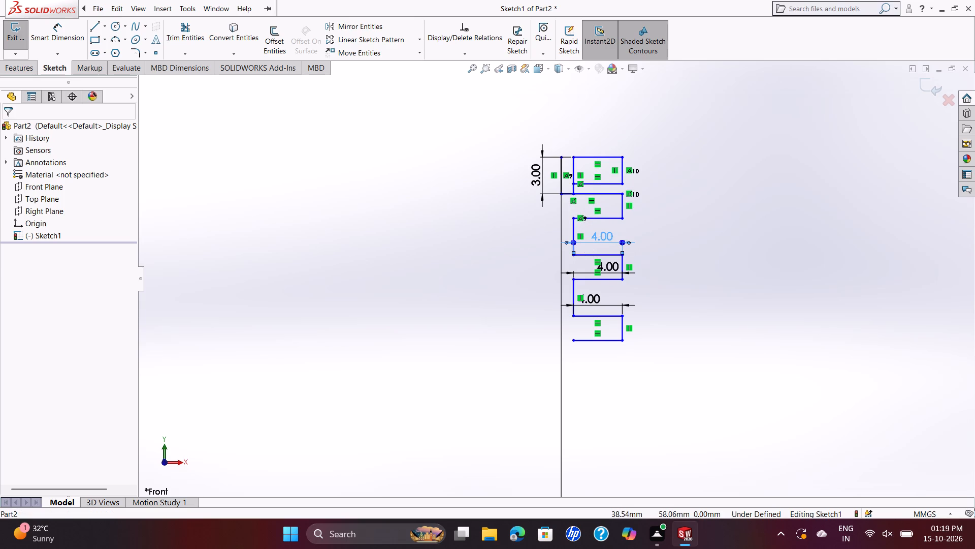
{"action": "key", "text": "Delete"}
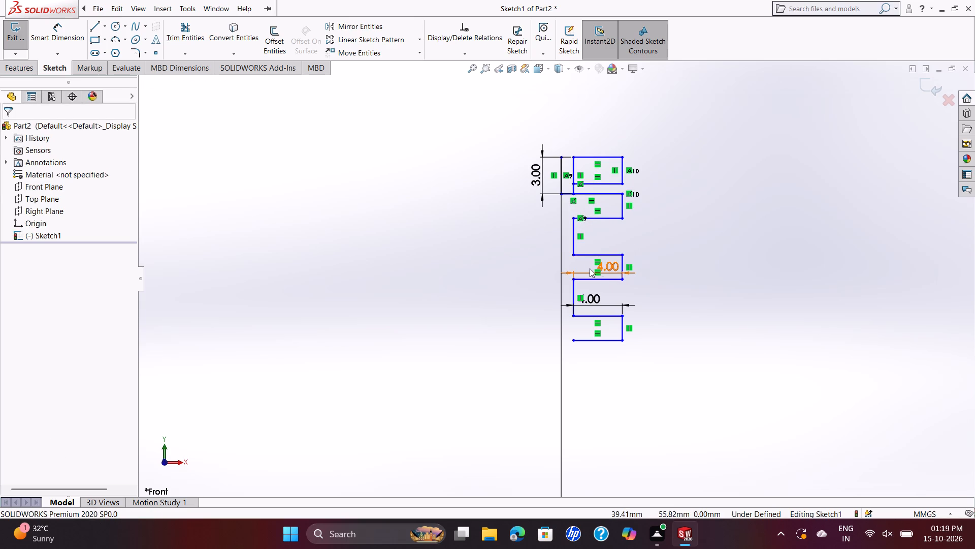
{"action": "left_click", "coordinate": [590, 268]}
{"action": "left_click", "coordinate": [590, 271]}
{"action": "key", "text": "Delete"}
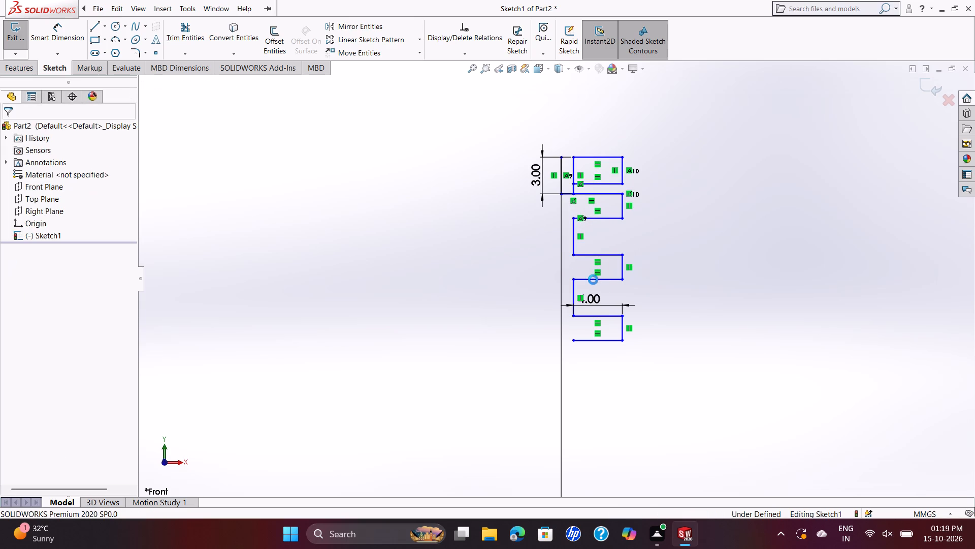
{"action": "left_click", "coordinate": [614, 301]}
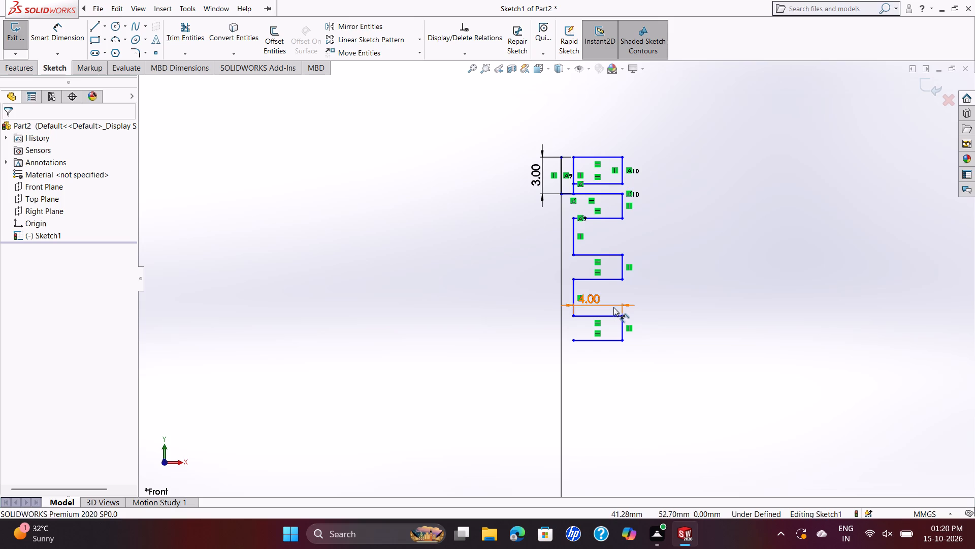
{"action": "left_click", "coordinate": [613, 308]}
{"action": "key", "text": "Delete"}
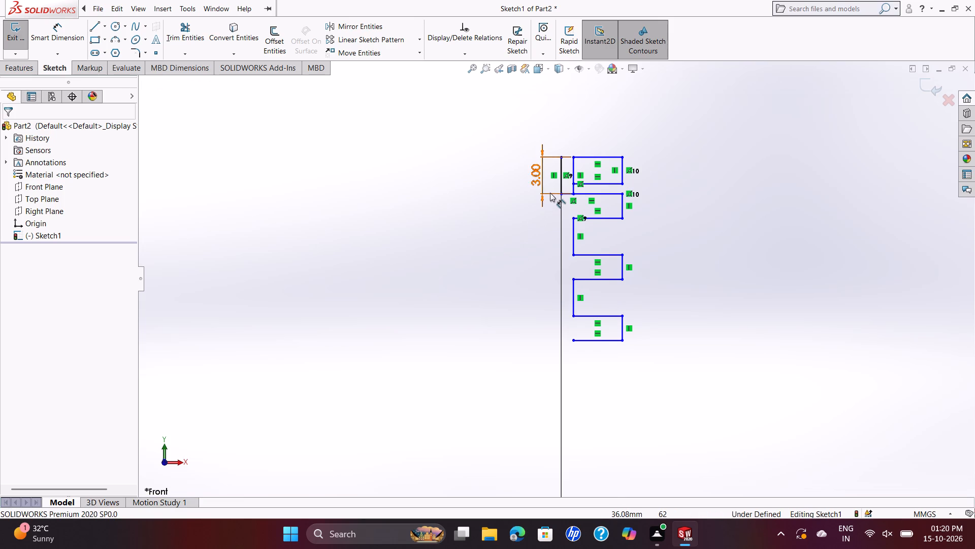
{"action": "left_click", "coordinate": [550, 193]}
{"action": "key", "text": "Delete"}
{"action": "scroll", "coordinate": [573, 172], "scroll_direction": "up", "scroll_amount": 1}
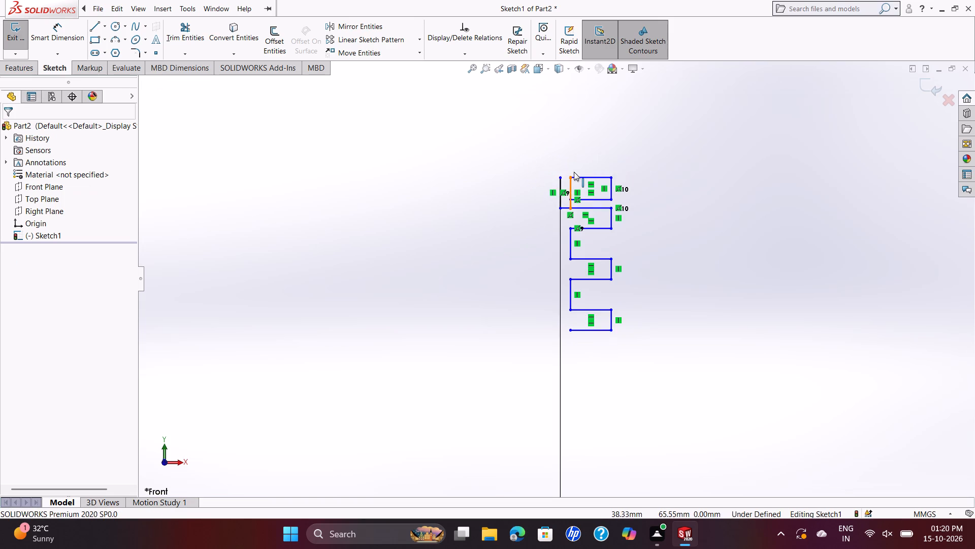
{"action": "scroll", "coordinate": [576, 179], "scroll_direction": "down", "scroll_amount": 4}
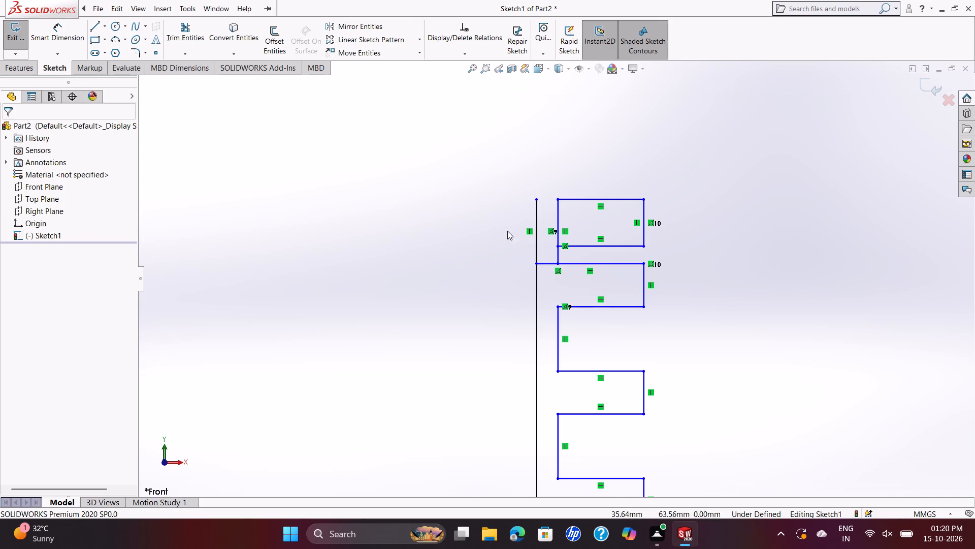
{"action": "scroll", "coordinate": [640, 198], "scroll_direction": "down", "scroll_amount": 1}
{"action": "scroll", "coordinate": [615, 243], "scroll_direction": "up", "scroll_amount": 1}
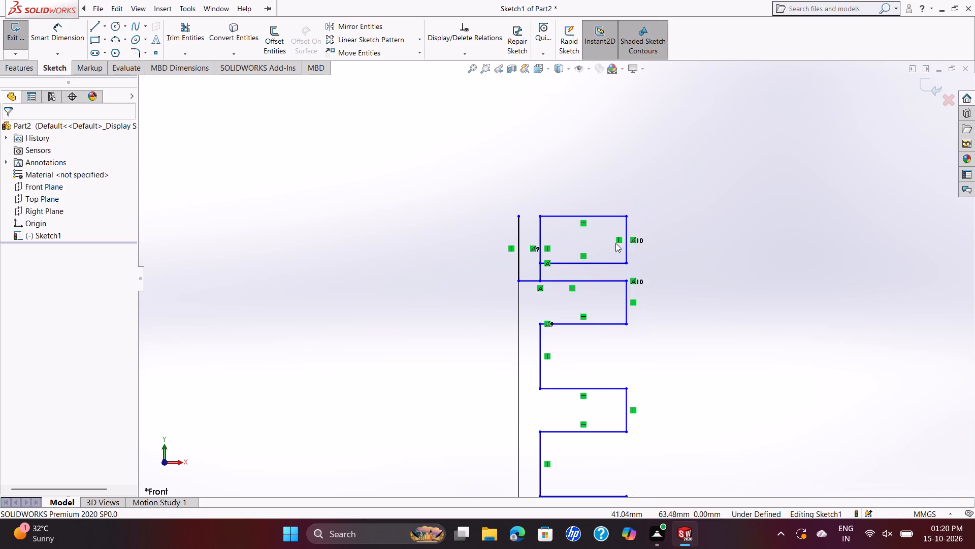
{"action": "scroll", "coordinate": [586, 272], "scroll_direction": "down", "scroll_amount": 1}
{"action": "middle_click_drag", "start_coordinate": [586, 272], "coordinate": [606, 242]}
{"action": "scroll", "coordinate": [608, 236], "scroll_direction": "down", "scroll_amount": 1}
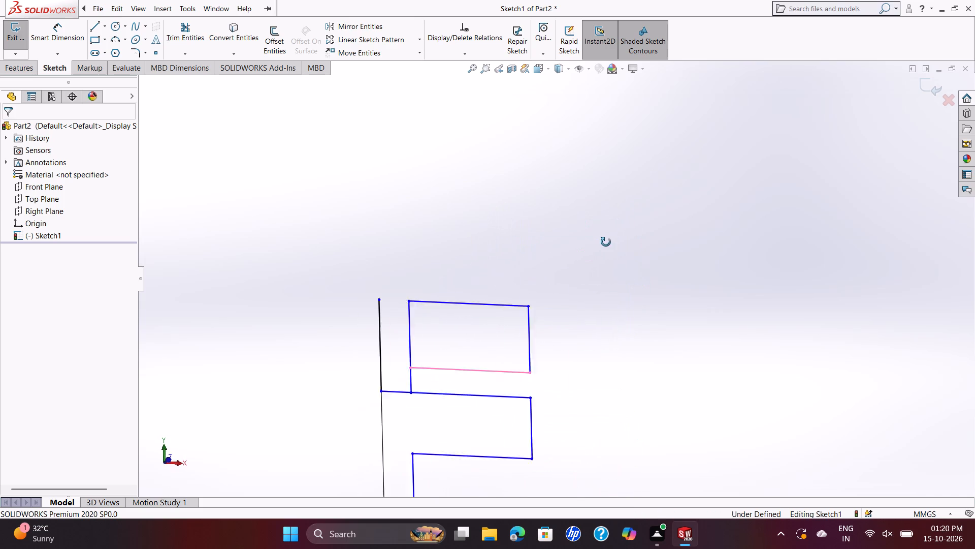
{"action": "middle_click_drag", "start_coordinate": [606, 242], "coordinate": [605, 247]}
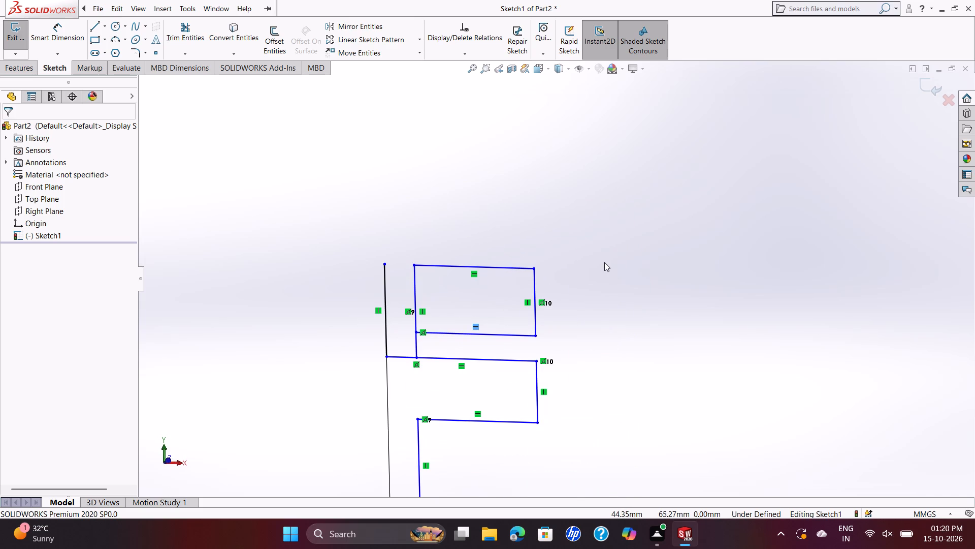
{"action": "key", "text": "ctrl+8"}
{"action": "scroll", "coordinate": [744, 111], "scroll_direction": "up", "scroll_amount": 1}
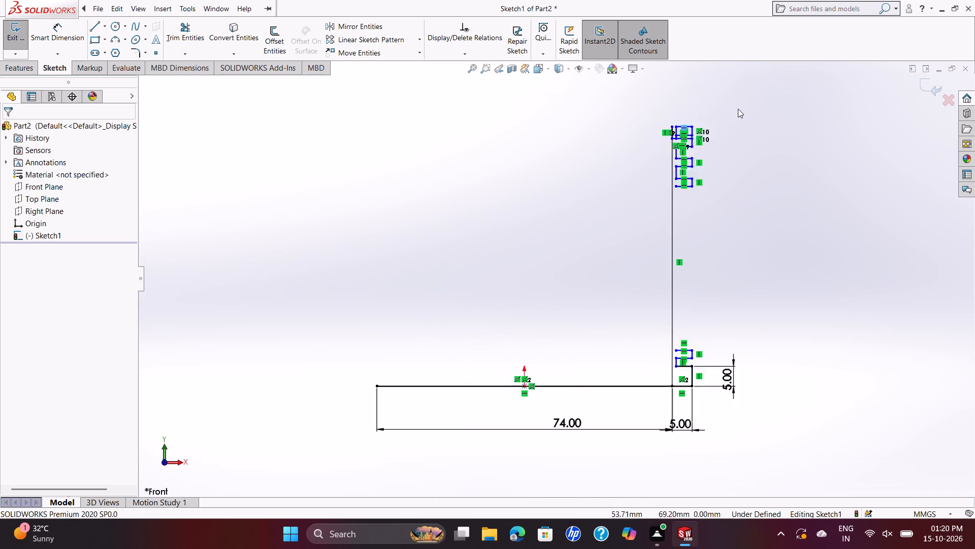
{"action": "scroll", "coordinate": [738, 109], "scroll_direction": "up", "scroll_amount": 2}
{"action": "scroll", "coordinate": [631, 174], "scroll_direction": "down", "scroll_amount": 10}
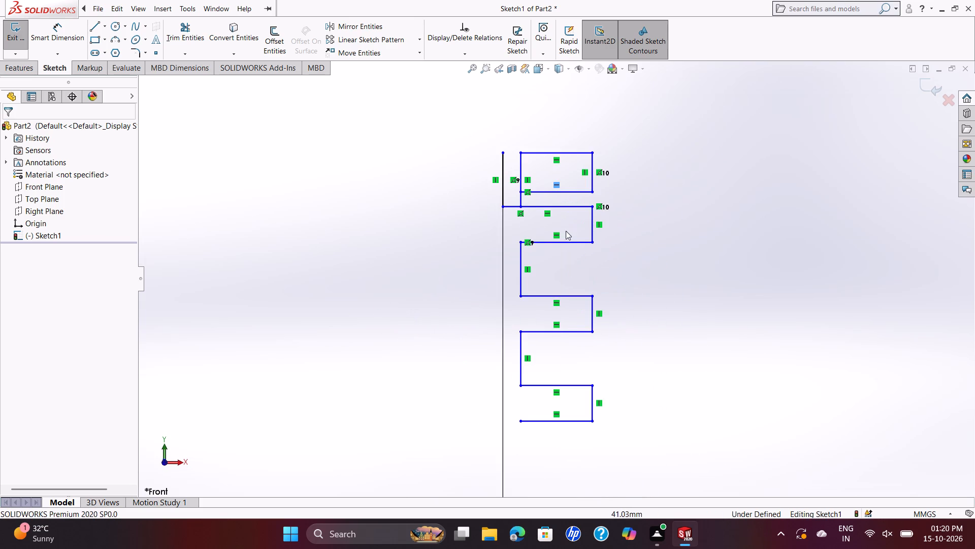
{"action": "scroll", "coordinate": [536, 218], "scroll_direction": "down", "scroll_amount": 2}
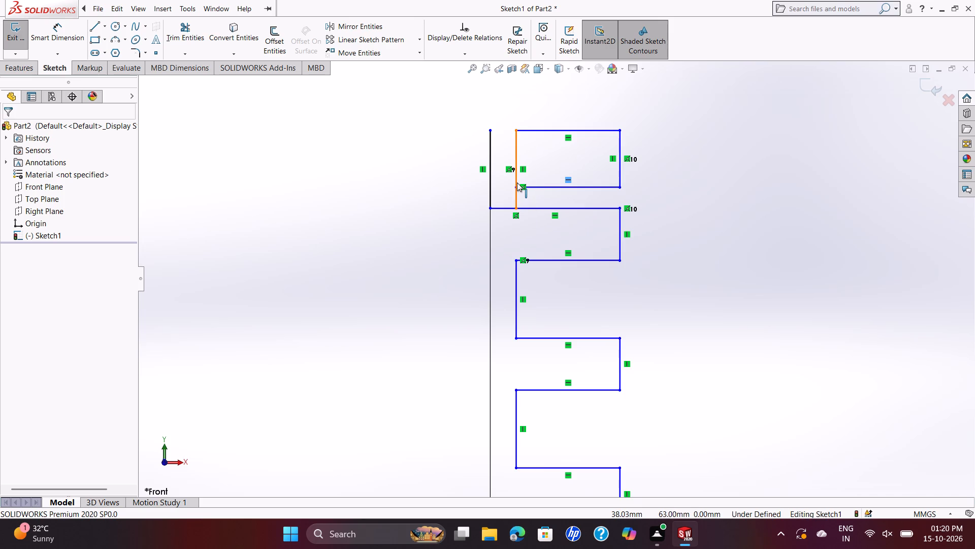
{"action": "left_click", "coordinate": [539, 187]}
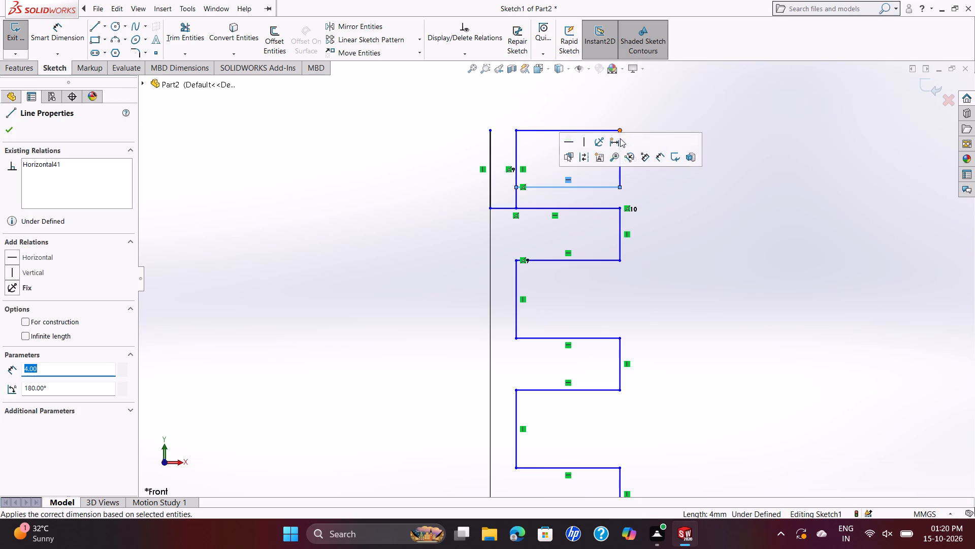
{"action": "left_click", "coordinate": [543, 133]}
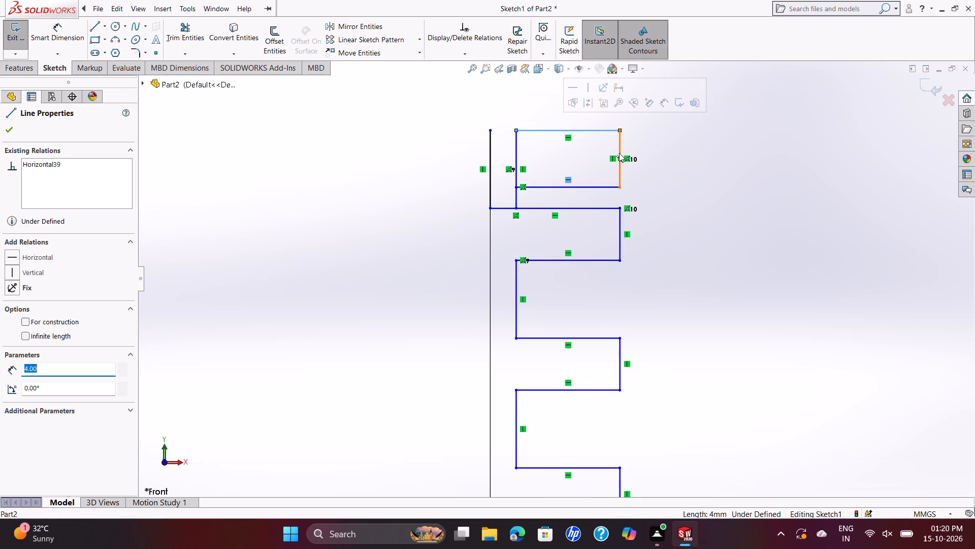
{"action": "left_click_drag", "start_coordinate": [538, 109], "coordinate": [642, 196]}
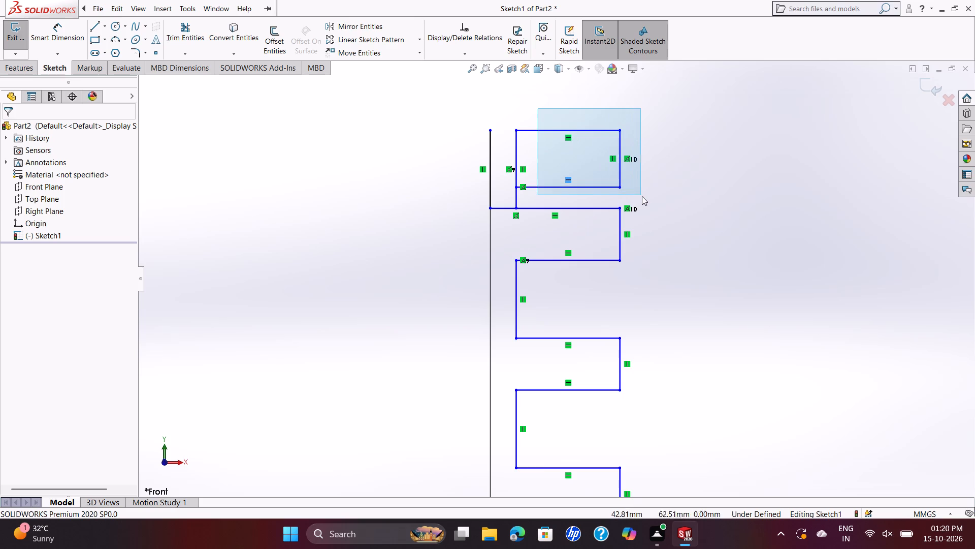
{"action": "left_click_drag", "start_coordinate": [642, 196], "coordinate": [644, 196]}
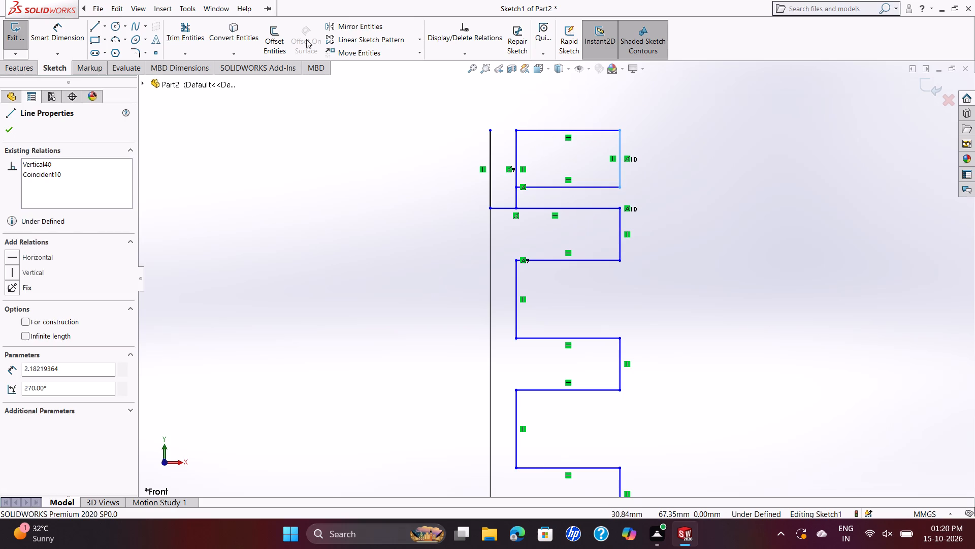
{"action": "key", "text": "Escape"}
Move the topmost tooth's two horizontal lines and outer vertical line straight up, placing its lower edge 3 mm above the next tooth.
{"action": "left_click", "coordinate": [352, 50]}
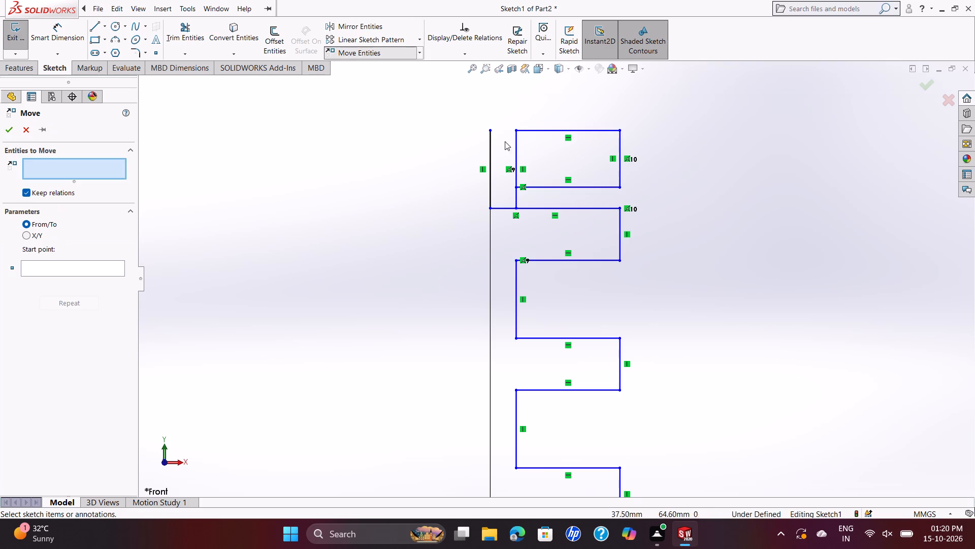
{"action": "left_click", "coordinate": [541, 130]}
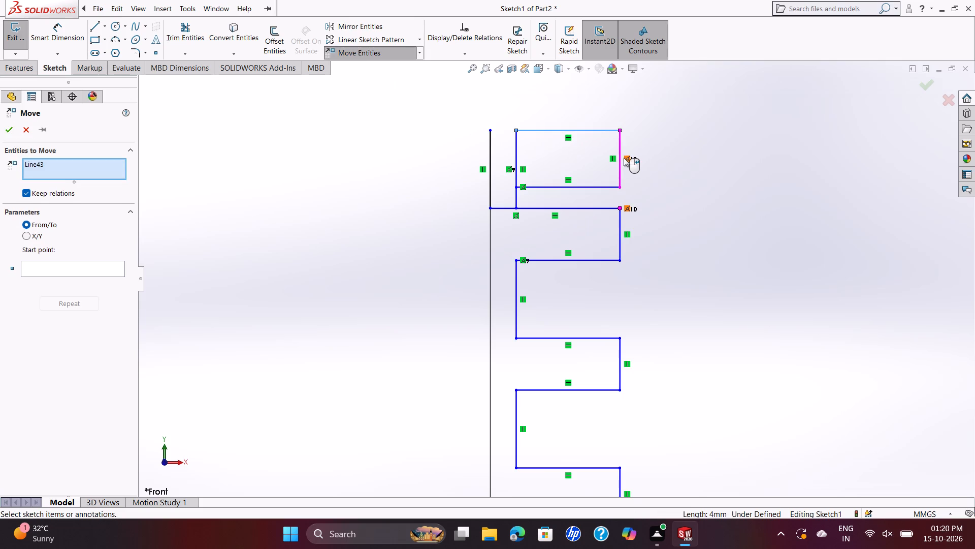
{"action": "left_click", "coordinate": [623, 158]}
{"action": "left_click", "coordinate": [620, 178]}
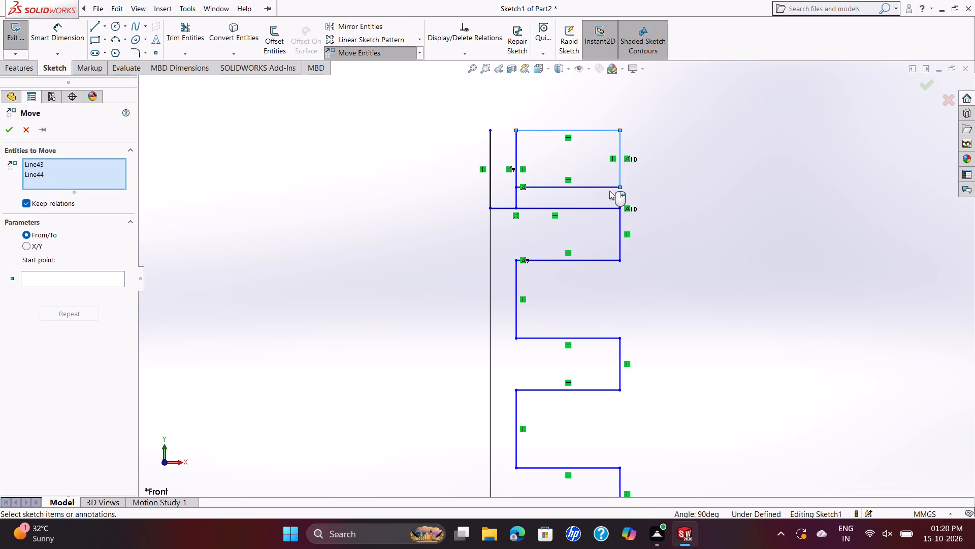
{"action": "left_click", "coordinate": [605, 185]}
{"action": "right_click", "coordinate": [587, 167]}
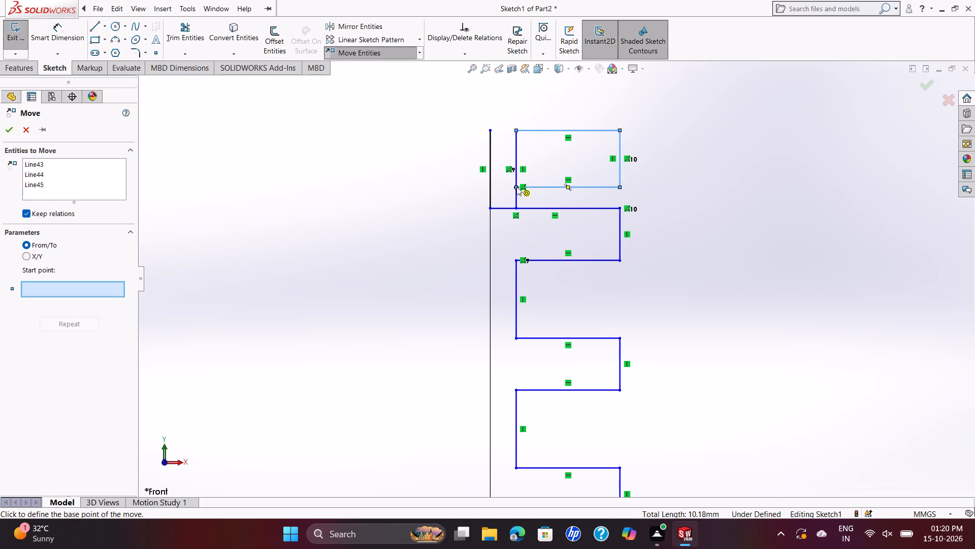
{"action": "left_click", "coordinate": [516, 187]}
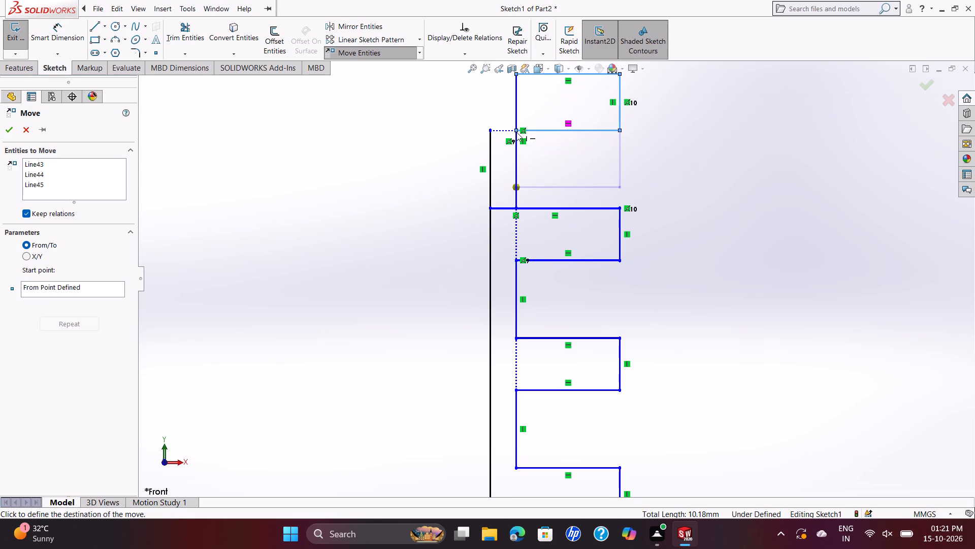
{"action": "left_click", "coordinate": [516, 132]}
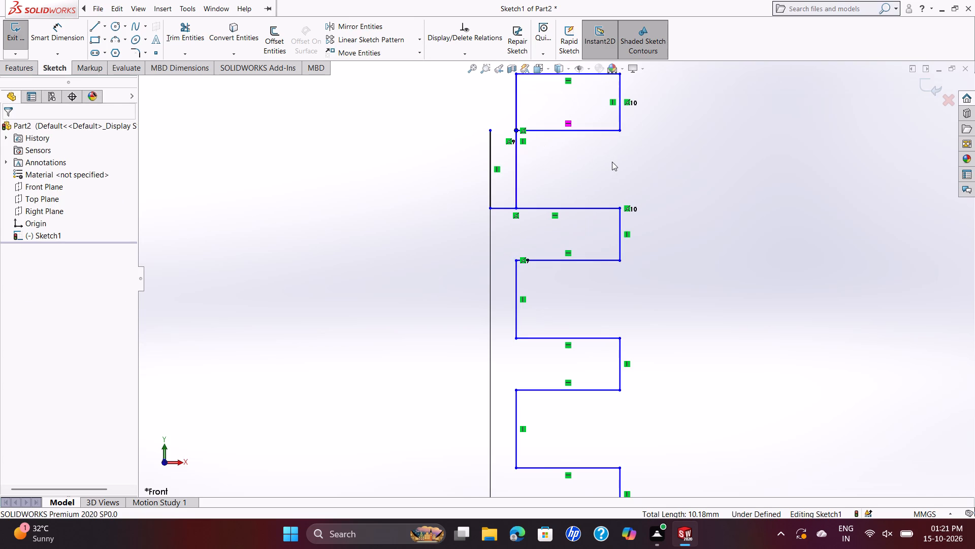
Delete the vertical line running along the topmost tooth's inner side down to the tooth below.
{"action": "scroll", "coordinate": [612, 162], "scroll_direction": "down", "scroll_amount": 1}
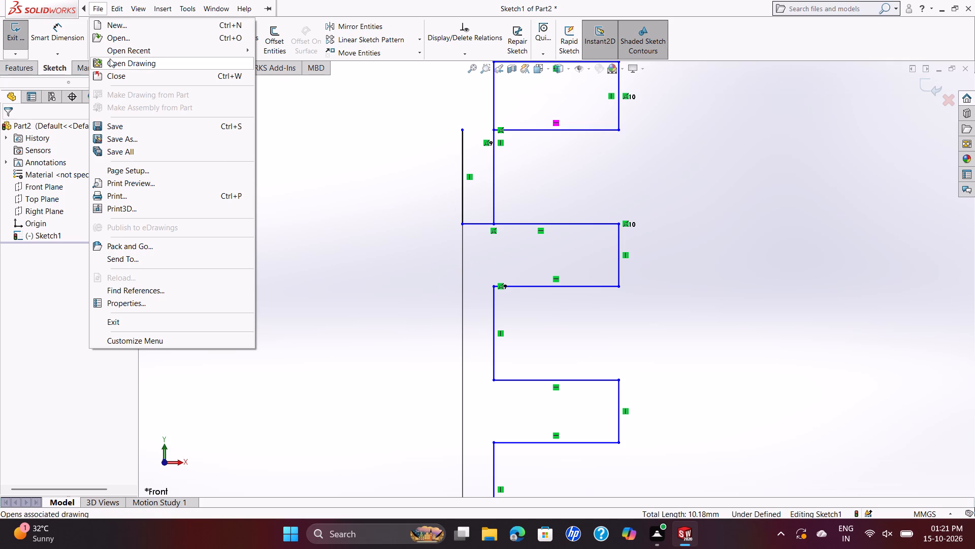
{"action": "scroll", "coordinate": [555, 169], "scroll_direction": "down", "scroll_amount": 1}
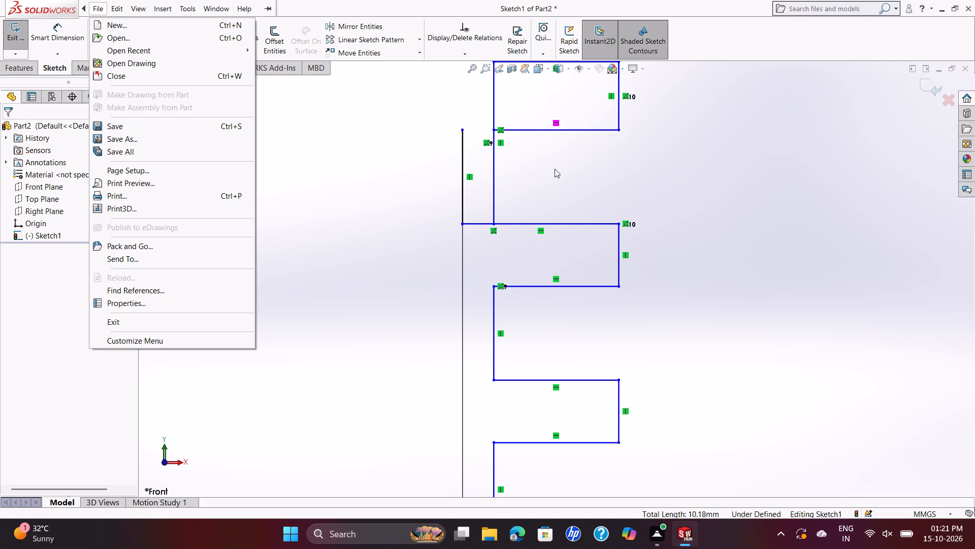
{"action": "scroll", "coordinate": [555, 169], "scroll_direction": "down", "scroll_amount": 3}
{"action": "scroll", "coordinate": [556, 174], "scroll_direction": "up", "scroll_amount": 3}
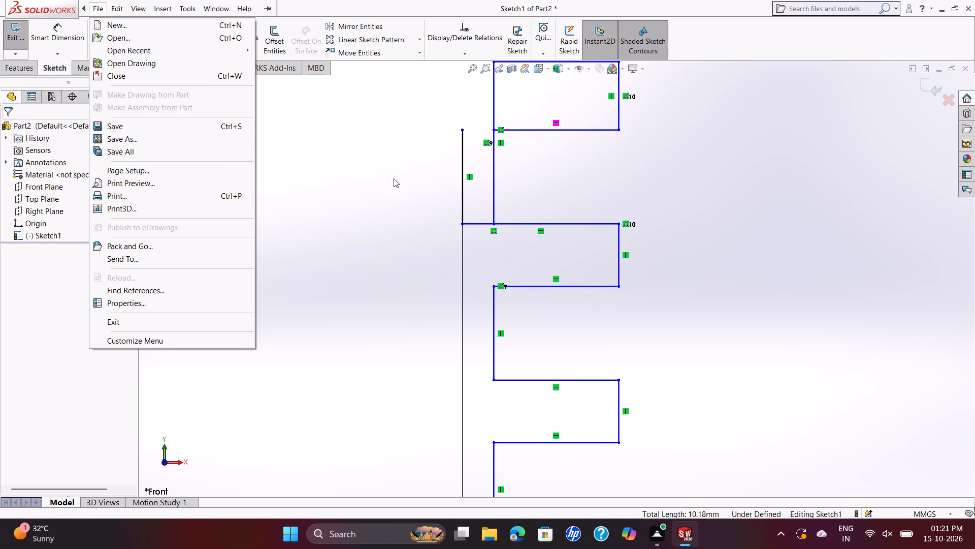
{"action": "left_click", "coordinate": [394, 178]}
{"action": "scroll", "coordinate": [453, 172], "scroll_direction": "down", "scroll_amount": 1}
{"action": "scroll", "coordinate": [487, 187], "scroll_direction": "up", "scroll_amount": 3}
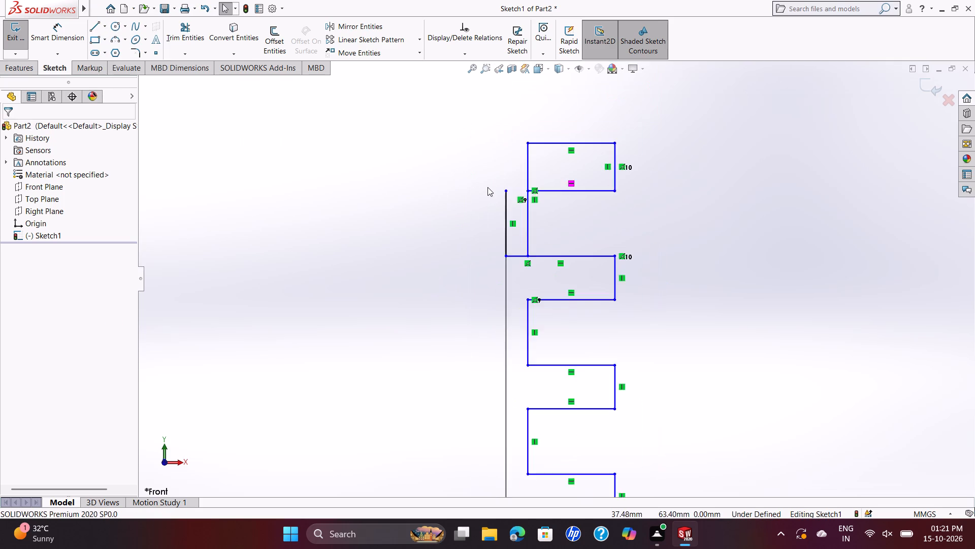
{"action": "scroll", "coordinate": [487, 187], "scroll_direction": "up", "scroll_amount": 2}
{"action": "scroll", "coordinate": [559, 249], "scroll_direction": "up", "scroll_amount": 1}
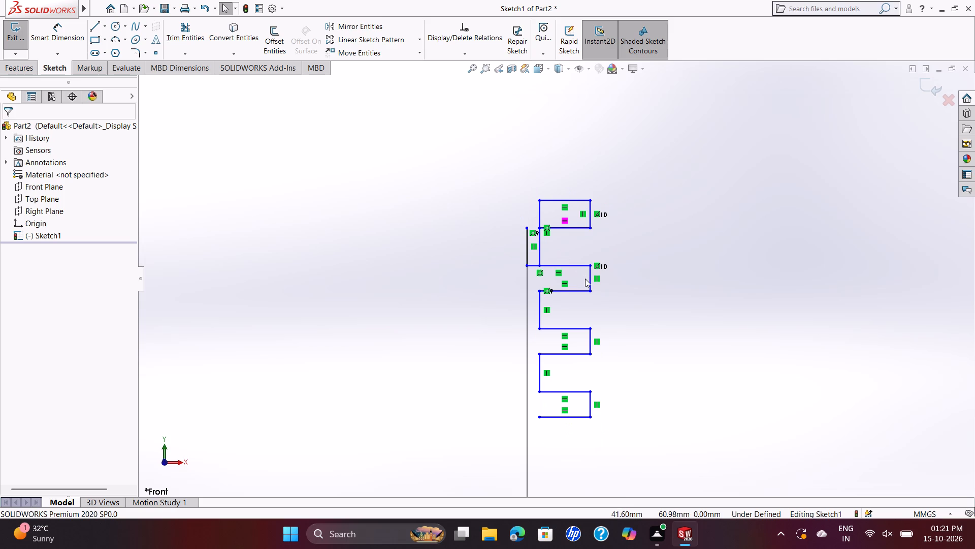
{"action": "left_click", "coordinate": [539, 249]}
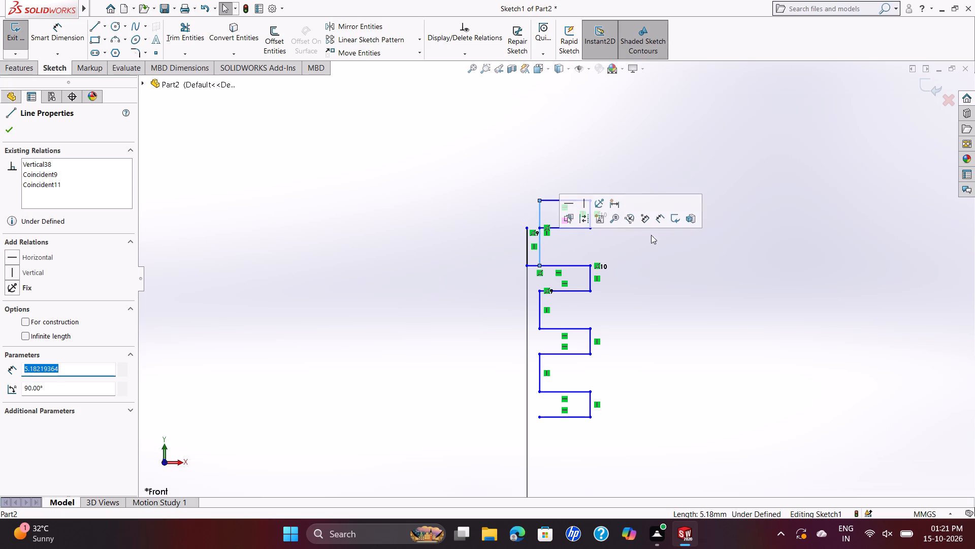
{"action": "key", "text": "Delete"}
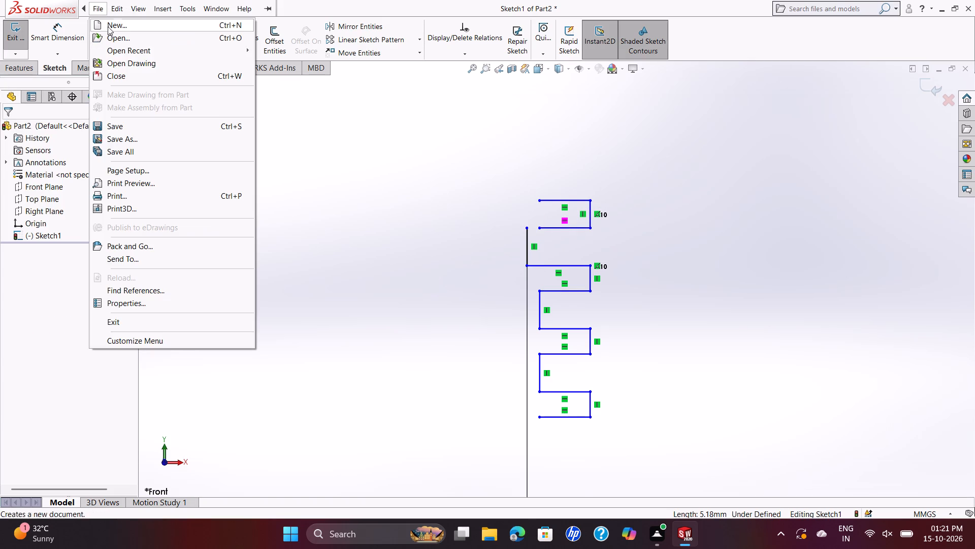
{"action": "left_click", "coordinate": [459, 103]}
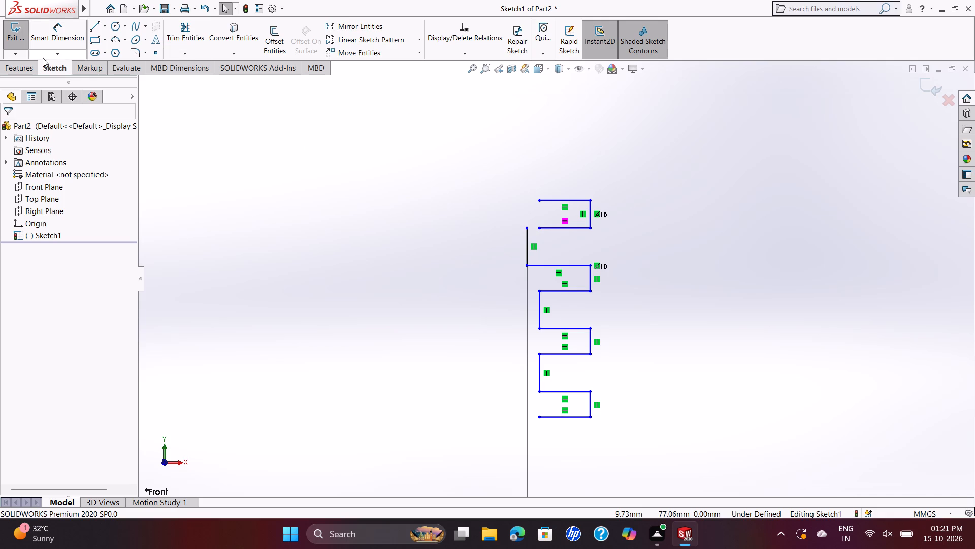
Draw a 3 mm vertical line from the topmost tooth's lower inner corner down to the upper edge of the second tooth.
{"action": "left_click", "coordinate": [89, 29]}
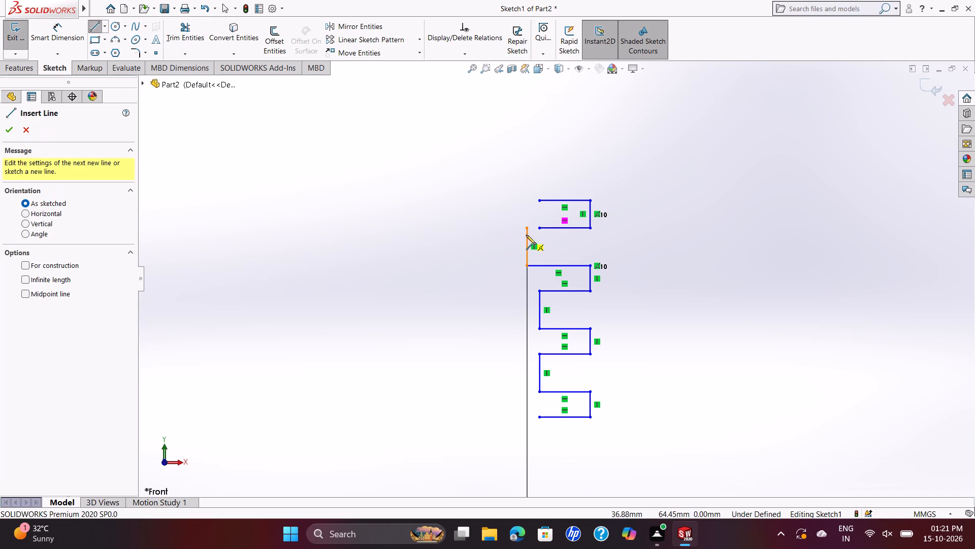
{"action": "left_click", "coordinate": [540, 229]}
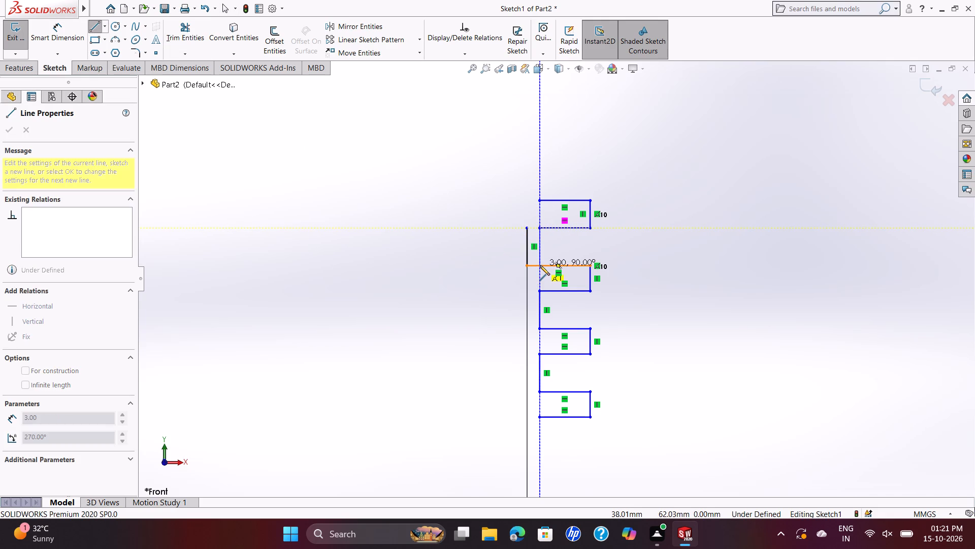
{"action": "left_click", "coordinate": [540, 265]}
{"action": "key", "text": "Escape"}
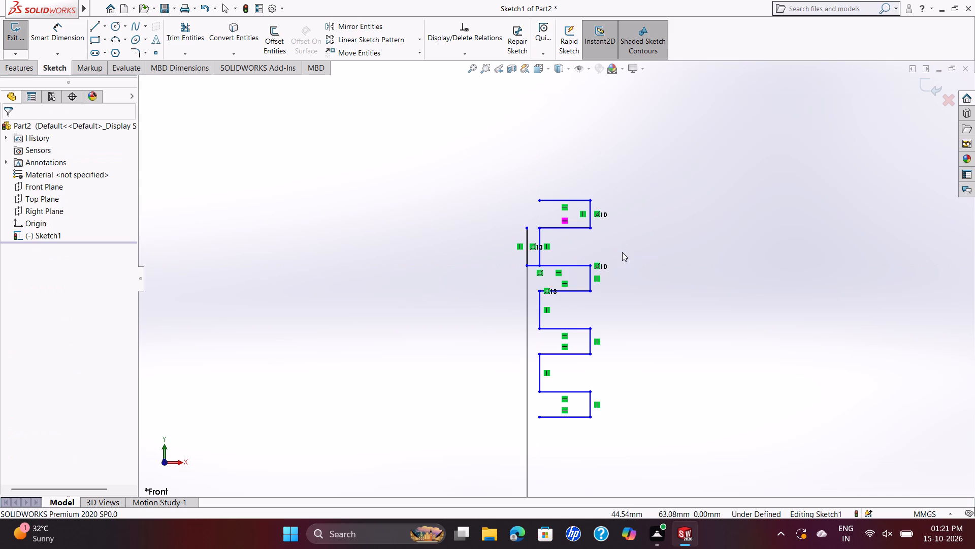
Replace the second tooth's upper edge with a 4 mm horizontal line from the new gap line's lower end to the outer corner.
{"action": "left_click", "coordinate": [533, 264]}
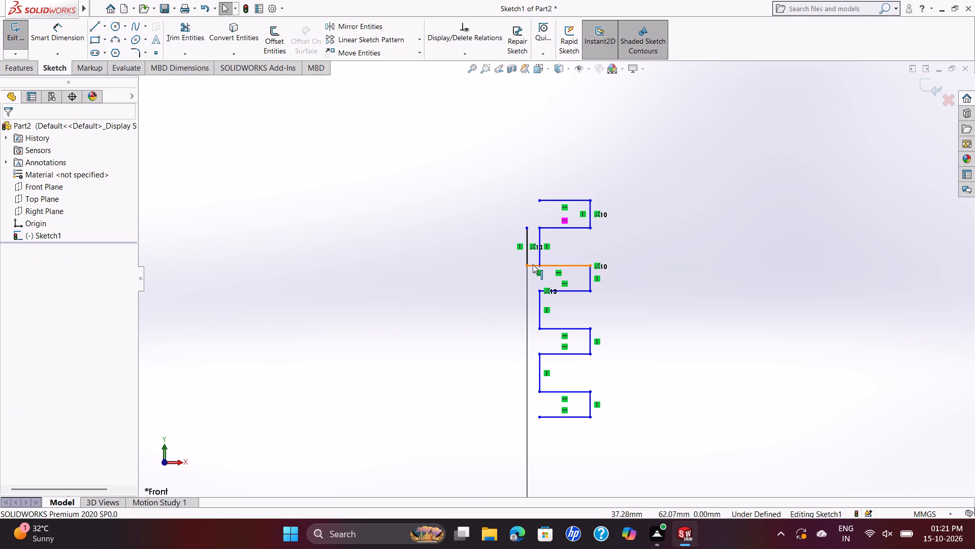
{"action": "key", "text": "Delete"}
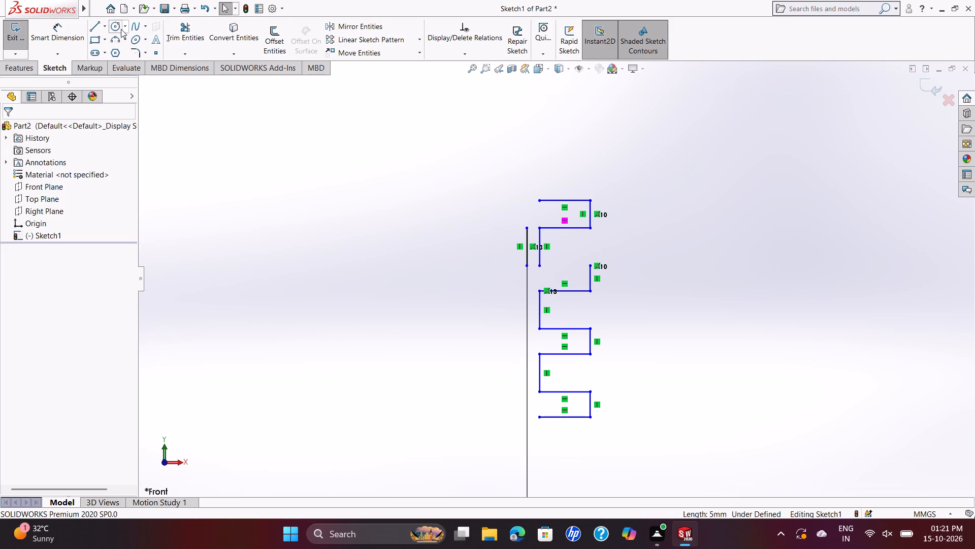
{"action": "left_click", "coordinate": [94, 30]}
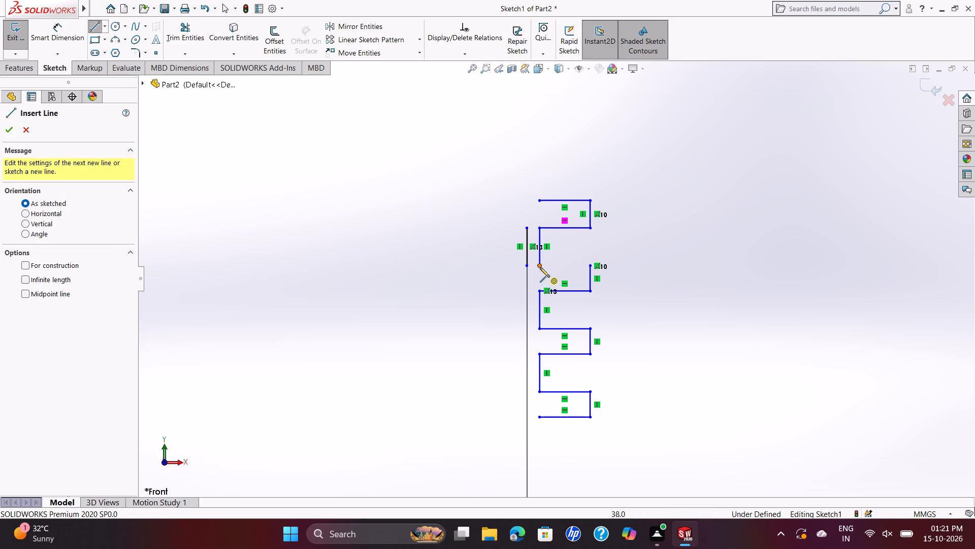
{"action": "left_click", "coordinate": [540, 266]}
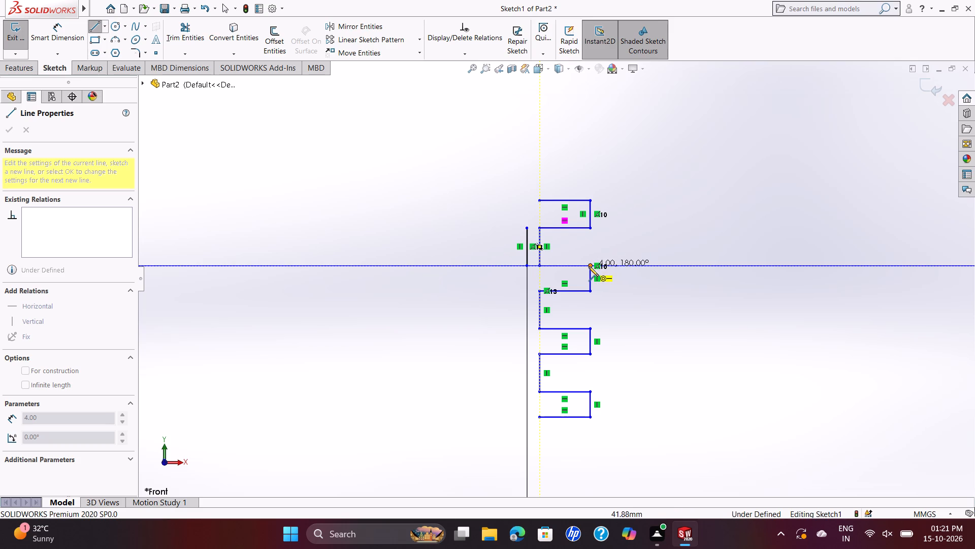
{"action": "left_click", "coordinate": [590, 265]}
{"action": "scroll", "coordinate": [627, 259], "scroll_direction": "down", "scroll_amount": 1}
{"action": "scroll", "coordinate": [623, 266], "scroll_direction": "up", "scroll_amount": 2}
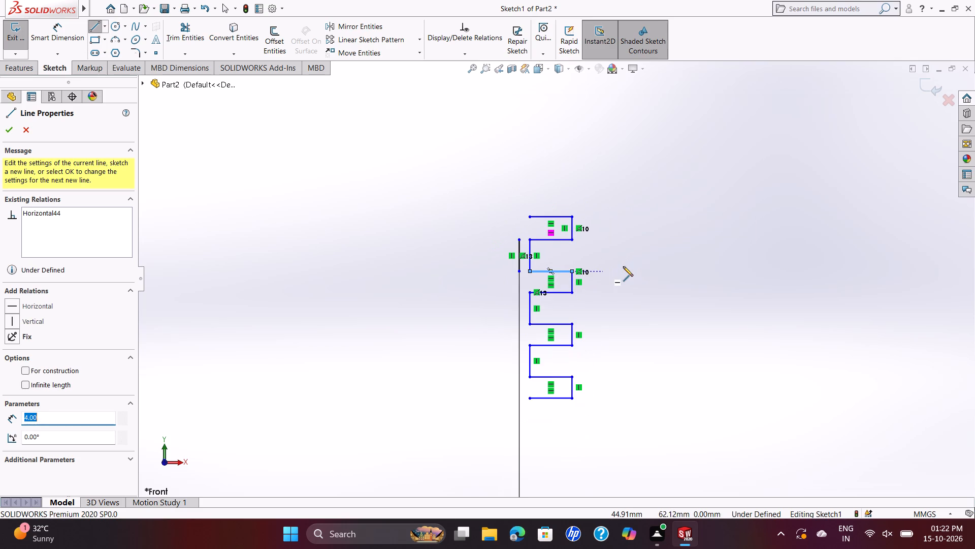
{"action": "key", "text": "Escape"}
Delete the leftover 3 mm vertical line above the long vertical line, beside the uppermost gap.
{"action": "scroll", "coordinate": [610, 272], "scroll_direction": "down", "scroll_amount": 1}
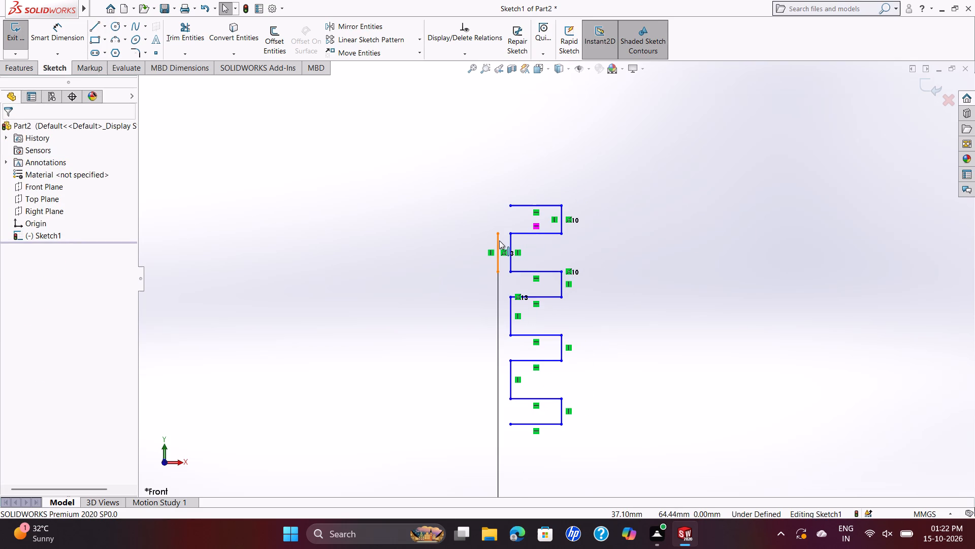
{"action": "left_click", "coordinate": [499, 240]}
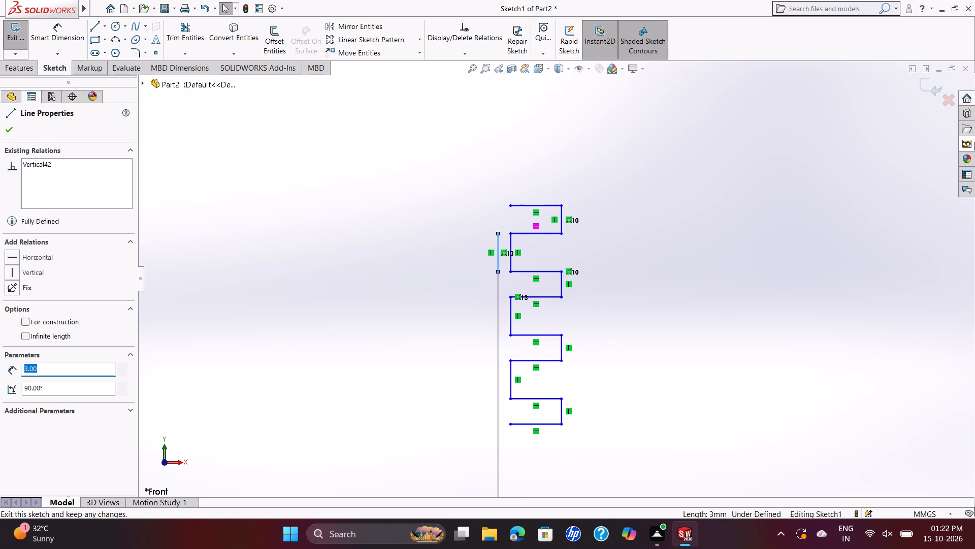
{"action": "key", "text": "Delete"}
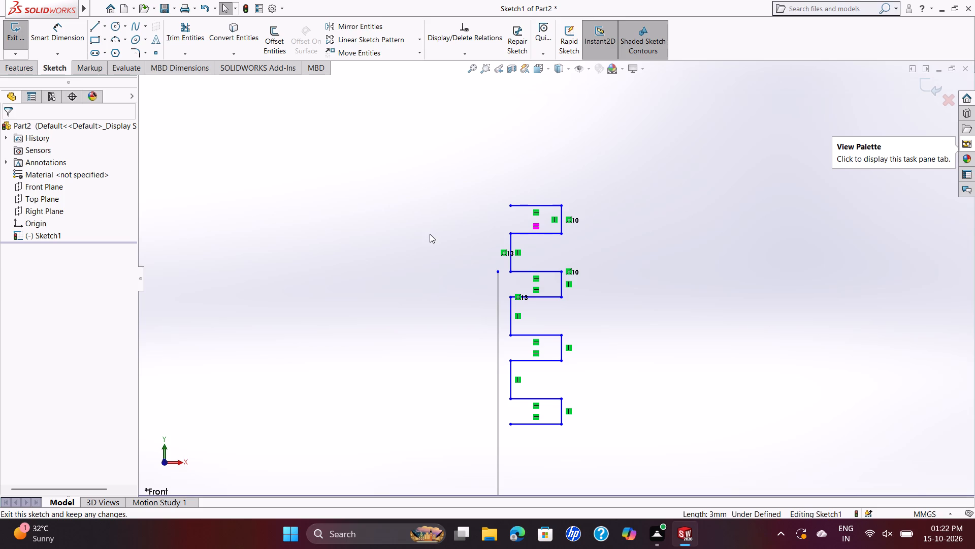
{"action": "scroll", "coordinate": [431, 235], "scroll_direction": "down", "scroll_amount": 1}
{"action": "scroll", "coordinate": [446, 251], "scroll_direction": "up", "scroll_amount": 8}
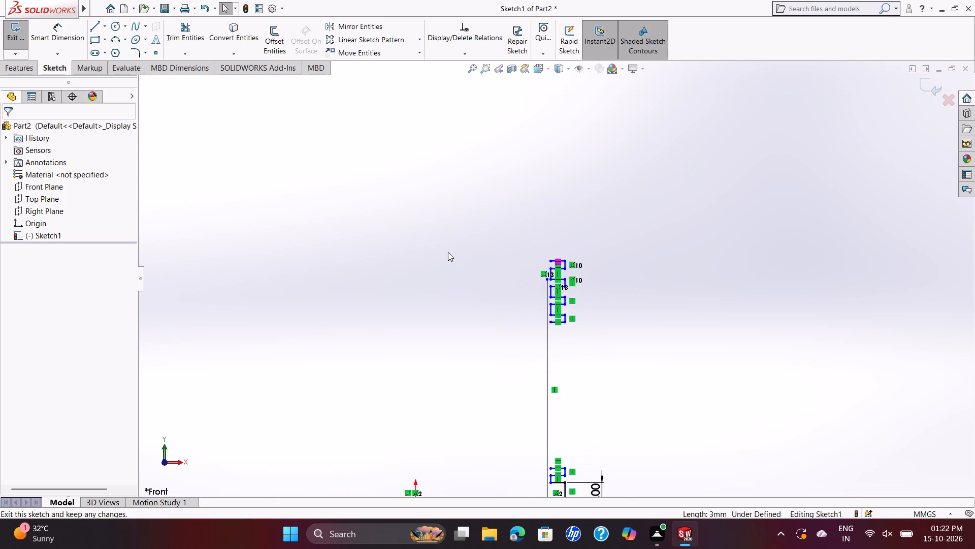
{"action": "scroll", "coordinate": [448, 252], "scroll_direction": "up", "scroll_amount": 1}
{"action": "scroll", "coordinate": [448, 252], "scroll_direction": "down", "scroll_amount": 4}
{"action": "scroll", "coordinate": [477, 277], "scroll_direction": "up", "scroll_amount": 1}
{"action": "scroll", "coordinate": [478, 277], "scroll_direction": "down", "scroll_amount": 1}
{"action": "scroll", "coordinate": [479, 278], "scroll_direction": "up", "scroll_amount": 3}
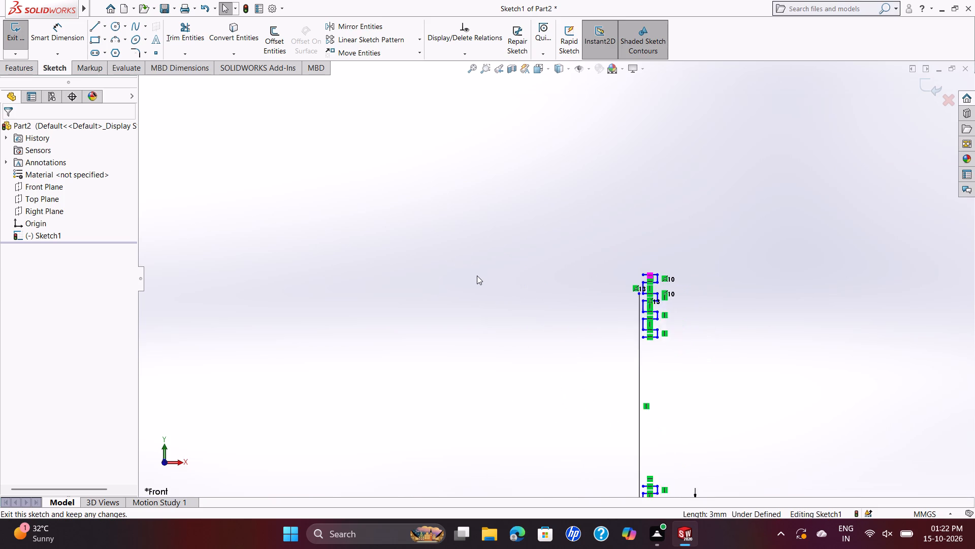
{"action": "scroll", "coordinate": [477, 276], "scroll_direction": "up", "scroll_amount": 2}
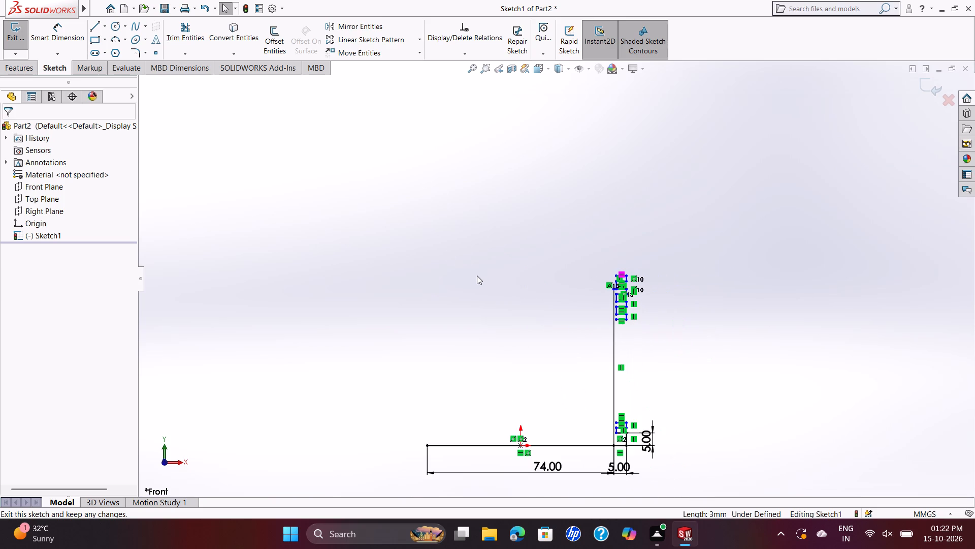
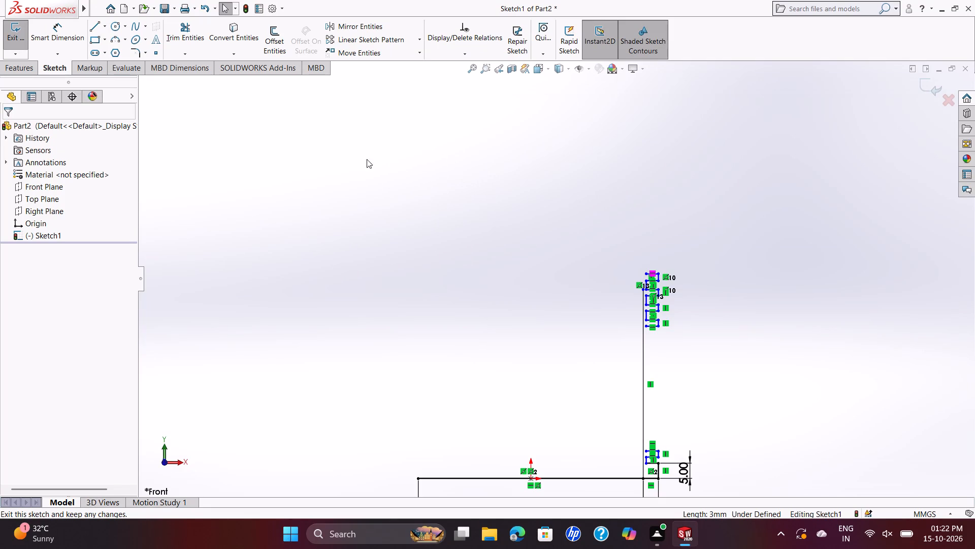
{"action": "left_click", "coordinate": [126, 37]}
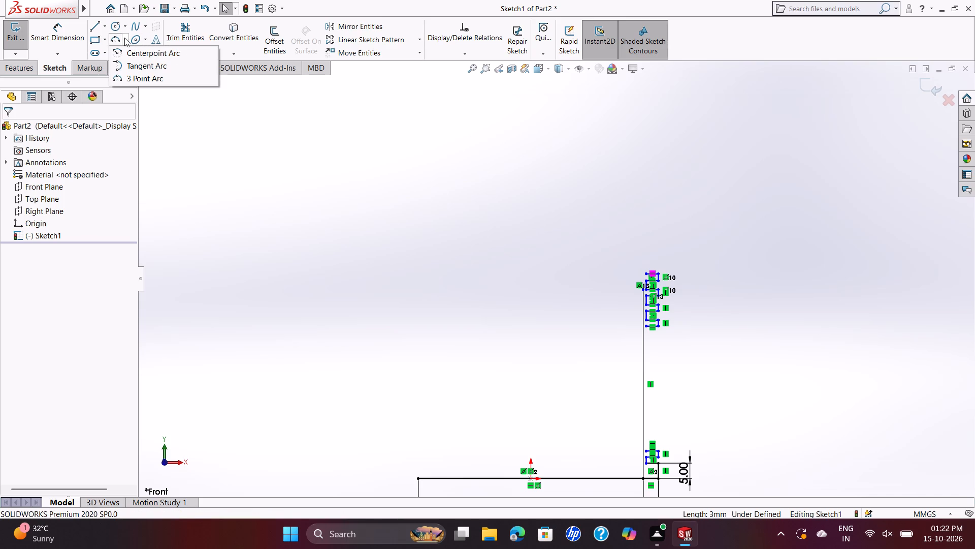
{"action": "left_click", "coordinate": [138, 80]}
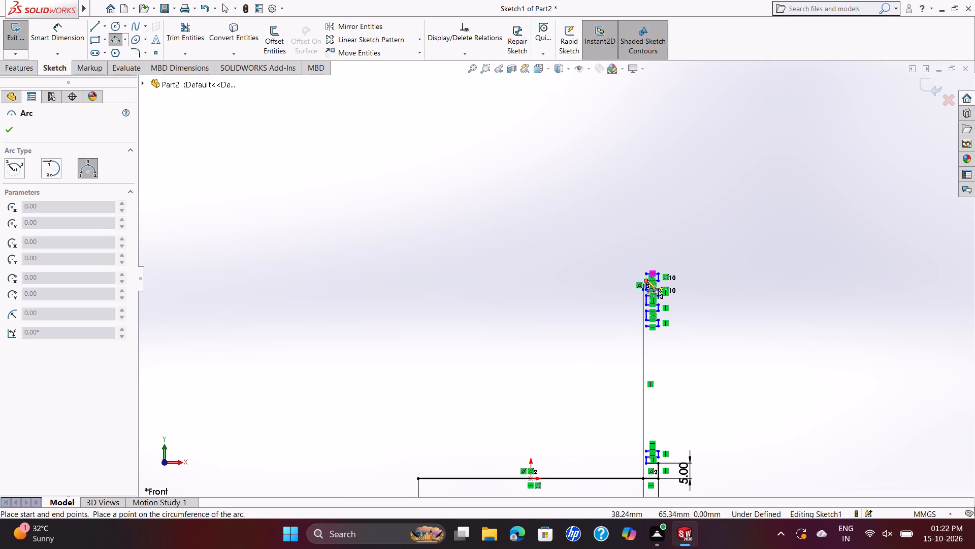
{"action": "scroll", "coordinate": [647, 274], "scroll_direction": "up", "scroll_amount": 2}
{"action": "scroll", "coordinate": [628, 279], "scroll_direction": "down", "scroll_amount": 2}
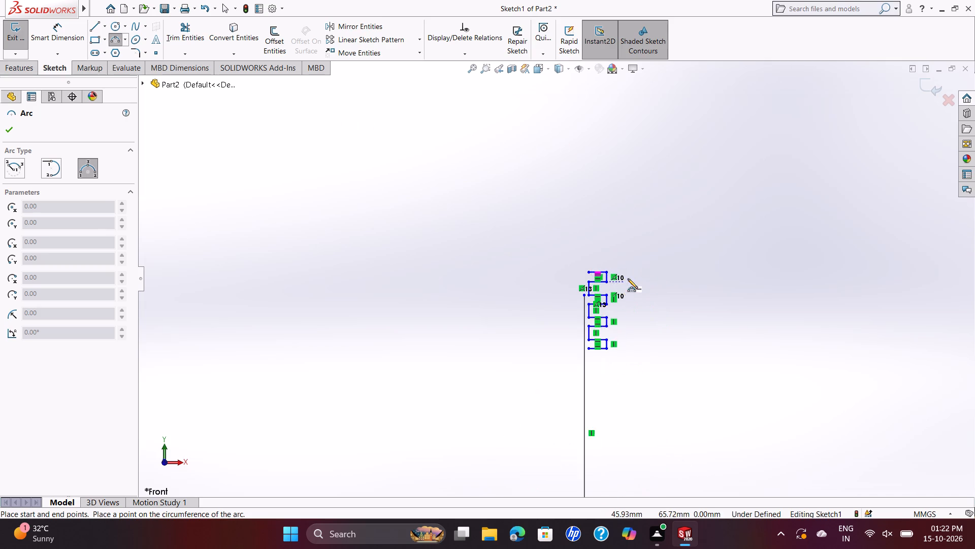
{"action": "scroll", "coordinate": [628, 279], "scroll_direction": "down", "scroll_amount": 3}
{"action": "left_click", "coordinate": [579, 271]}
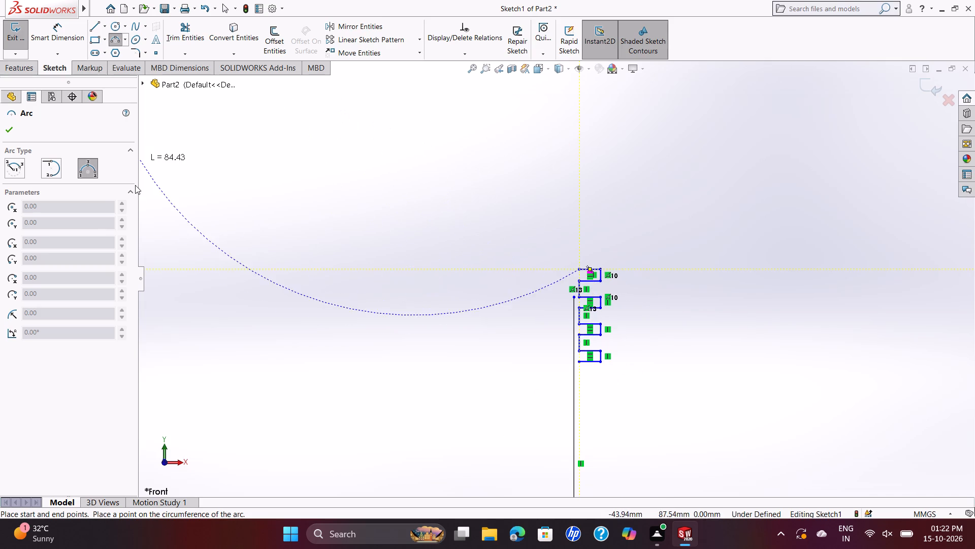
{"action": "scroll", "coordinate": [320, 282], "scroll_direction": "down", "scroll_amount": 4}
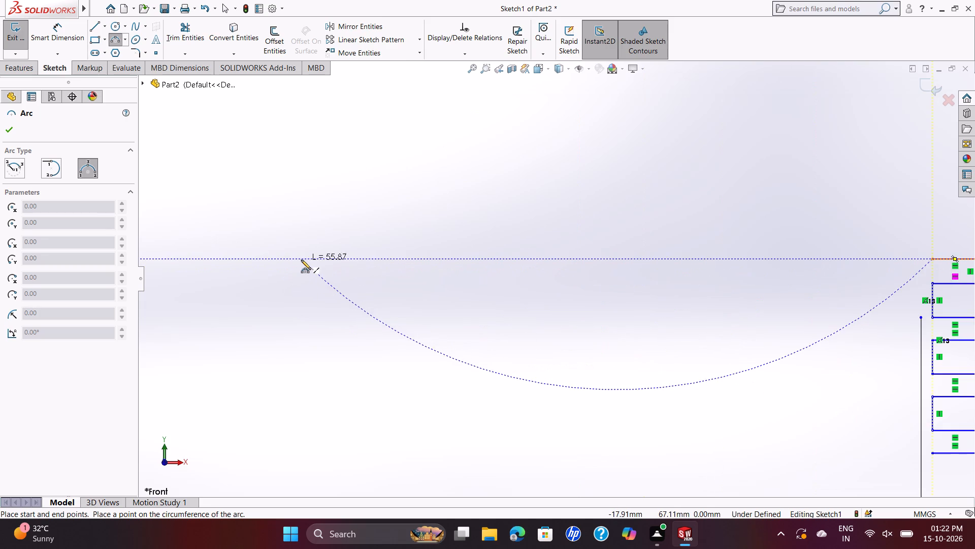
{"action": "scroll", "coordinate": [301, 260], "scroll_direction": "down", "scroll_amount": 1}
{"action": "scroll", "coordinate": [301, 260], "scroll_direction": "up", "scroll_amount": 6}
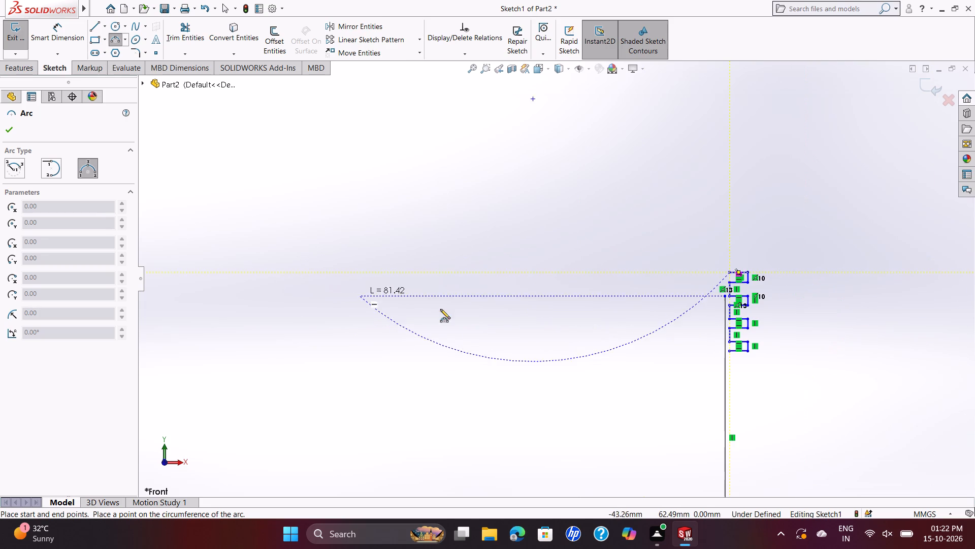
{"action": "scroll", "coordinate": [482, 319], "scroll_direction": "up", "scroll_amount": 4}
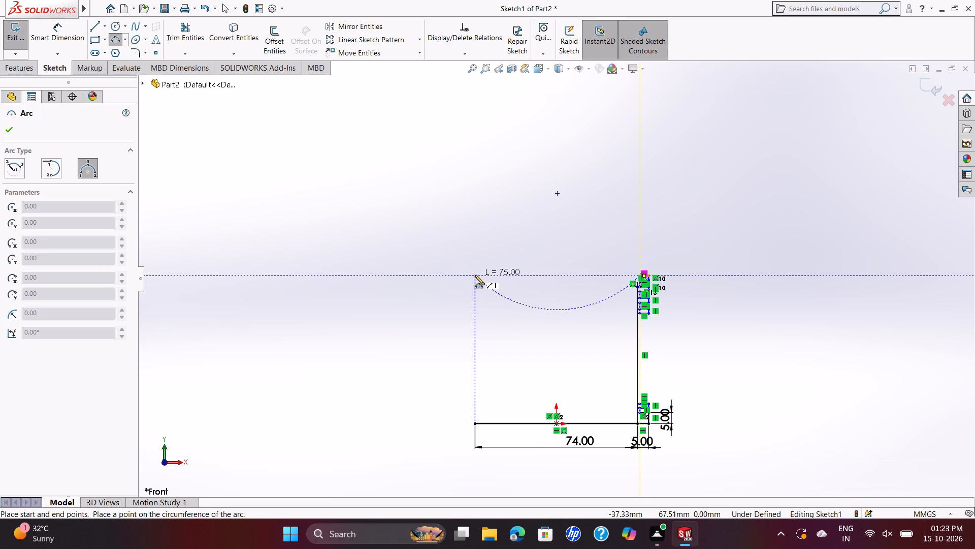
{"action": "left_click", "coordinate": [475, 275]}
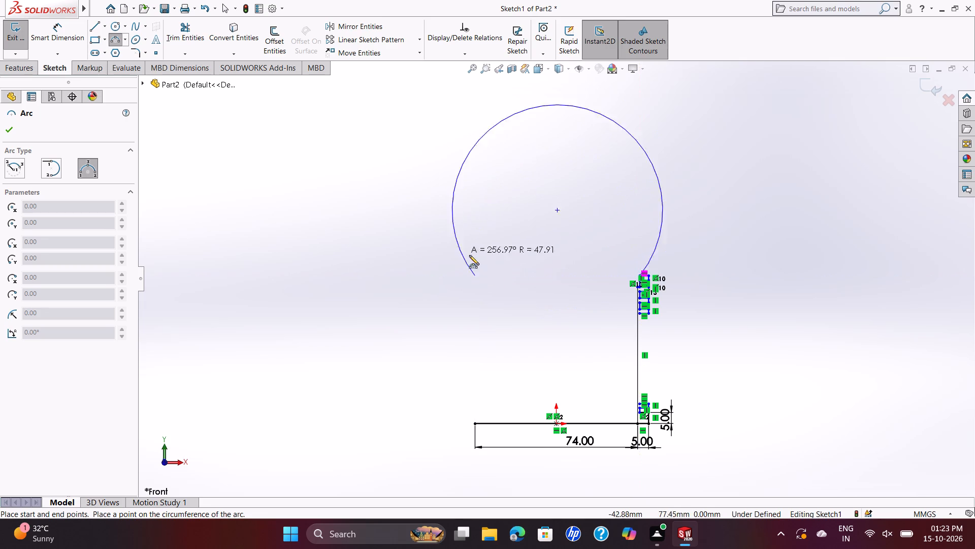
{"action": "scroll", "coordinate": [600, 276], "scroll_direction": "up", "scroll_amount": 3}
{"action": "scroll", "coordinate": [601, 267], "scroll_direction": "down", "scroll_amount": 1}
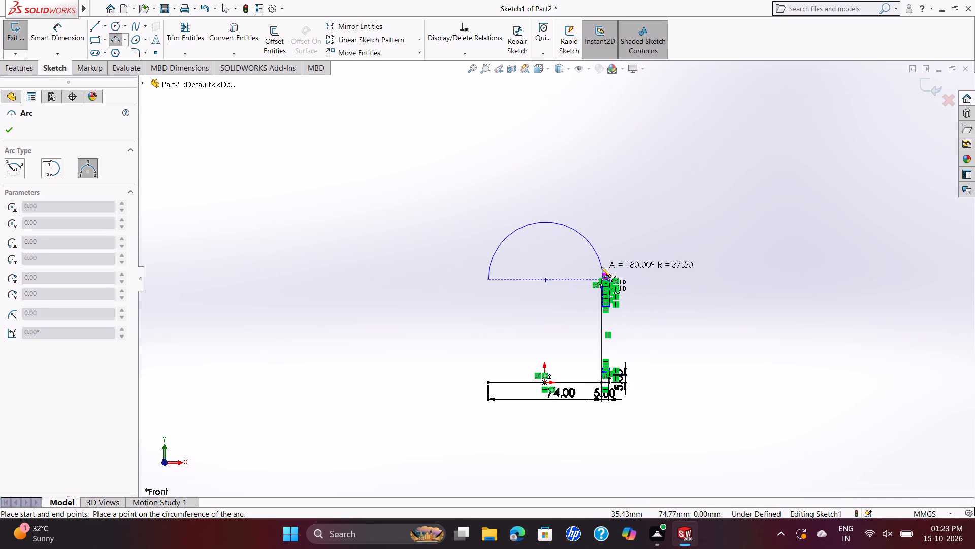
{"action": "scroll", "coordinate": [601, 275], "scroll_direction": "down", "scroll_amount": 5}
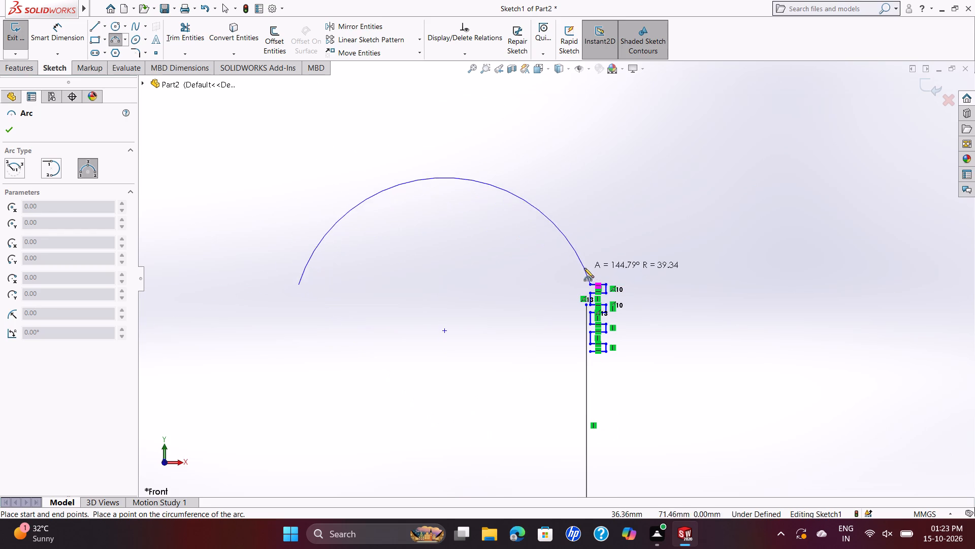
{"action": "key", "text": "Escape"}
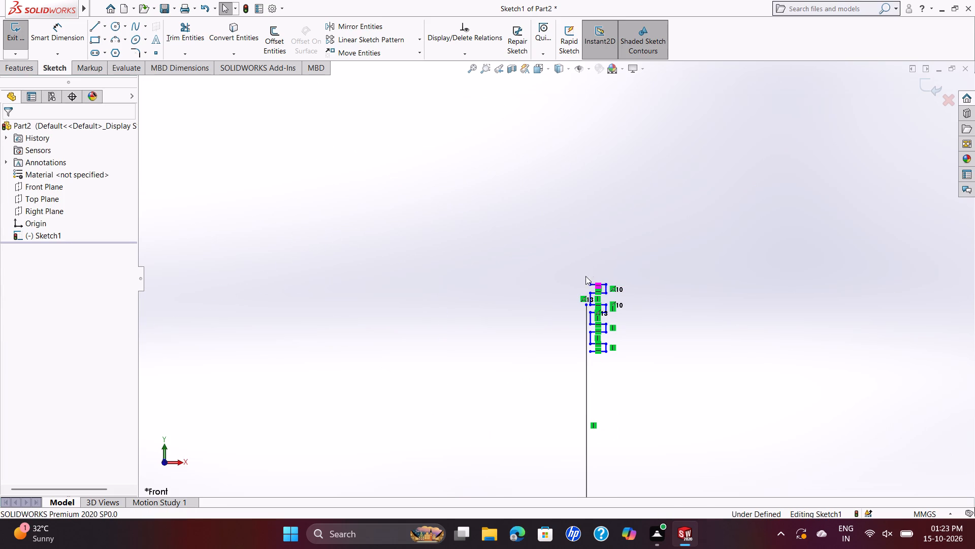
Draw a vertical line about 67 mm long from the origin up to the level of the topmost tooth's upper edge.
{"action": "scroll", "coordinate": [588, 282], "scroll_direction": "down", "scroll_amount": 2}
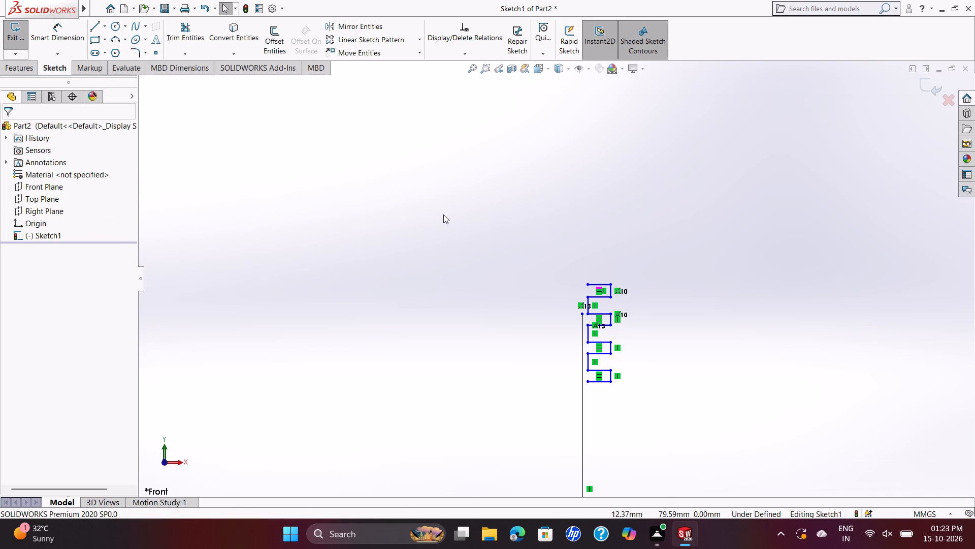
{"action": "scroll", "coordinate": [443, 215], "scroll_direction": "down", "scroll_amount": 1}
{"action": "scroll", "coordinate": [458, 233], "scroll_direction": "up", "scroll_amount": 2}
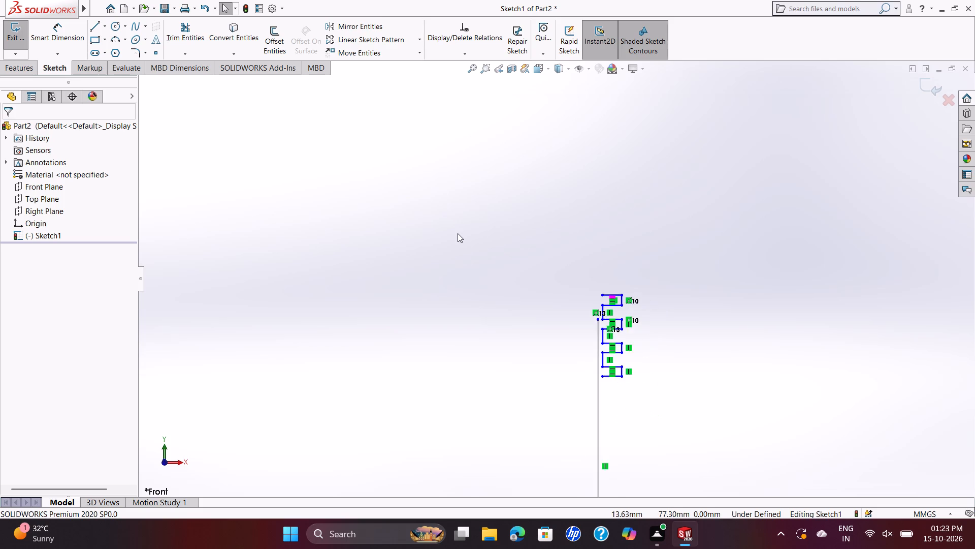
{"action": "scroll", "coordinate": [458, 233], "scroll_direction": "down", "scroll_amount": 4}
{"action": "scroll", "coordinate": [623, 355], "scroll_direction": "down", "scroll_amount": 2}
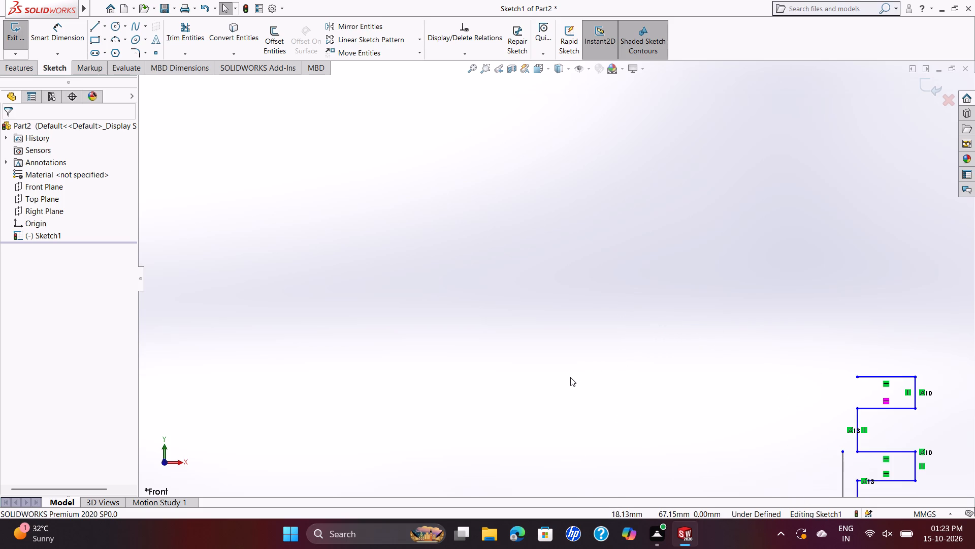
{"action": "scroll", "coordinate": [741, 435], "scroll_direction": "up", "scroll_amount": 2}
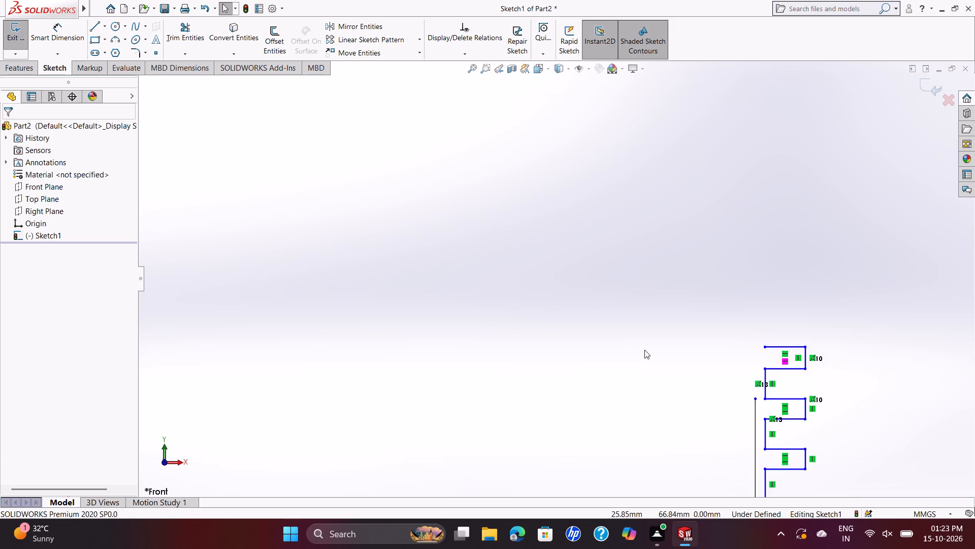
{"action": "scroll", "coordinate": [645, 350], "scroll_direction": "down", "scroll_amount": 1}
{"action": "scroll", "coordinate": [625, 338], "scroll_direction": "up", "scroll_amount": 8}
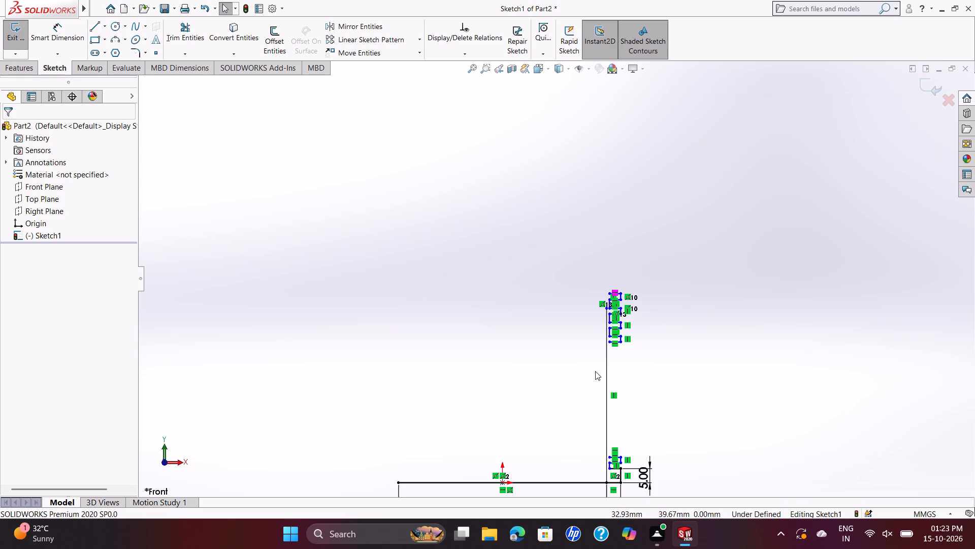
{"action": "scroll", "coordinate": [594, 371], "scroll_direction": "up", "scroll_amount": 1}
{"action": "scroll", "coordinate": [539, 359], "scroll_direction": "down", "scroll_amount": 2}
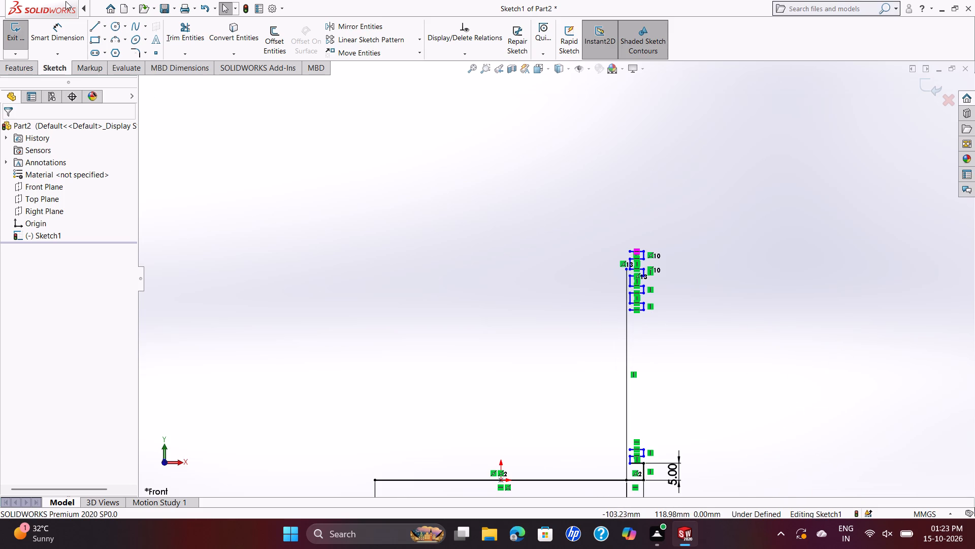
{"action": "left_click", "coordinate": [95, 29]}
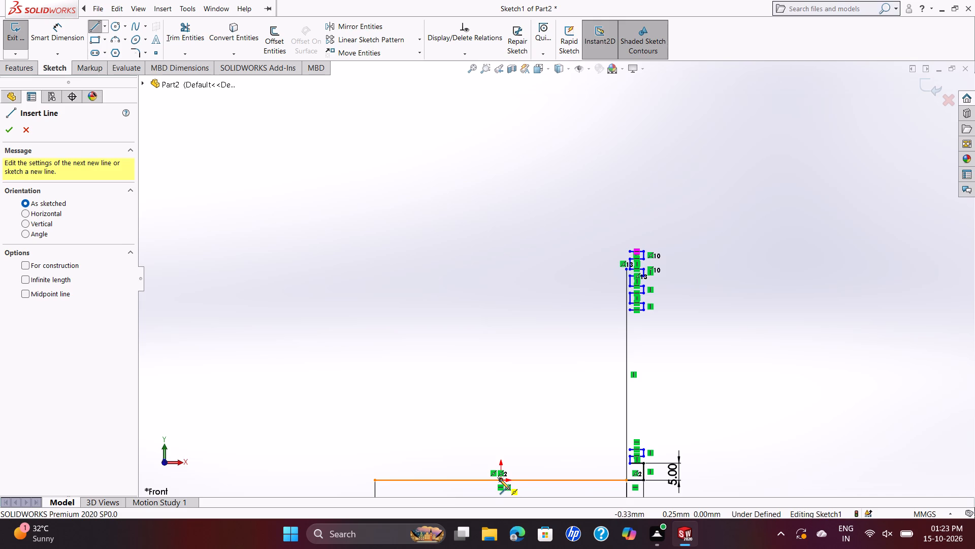
{"action": "left_click", "coordinate": [500, 479]}
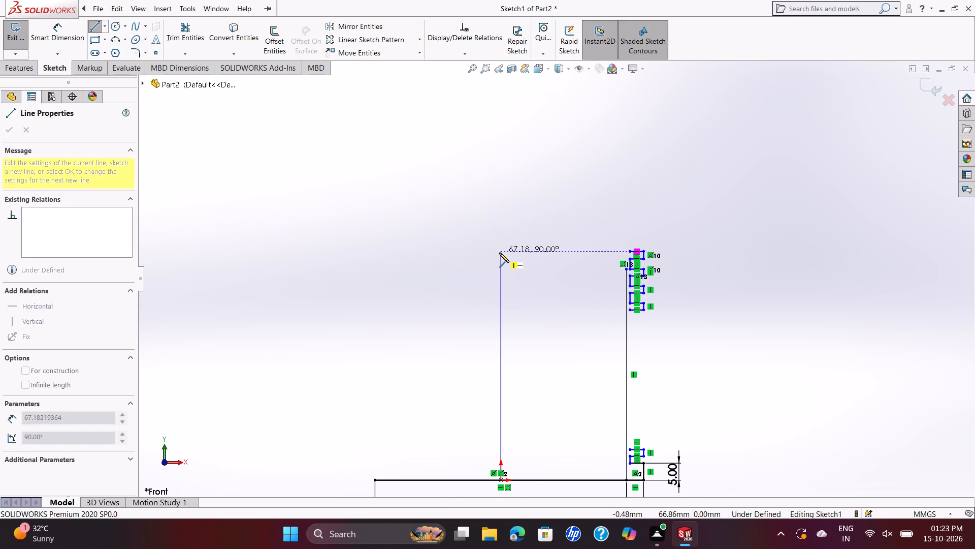
{"action": "left_click", "coordinate": [499, 253]}
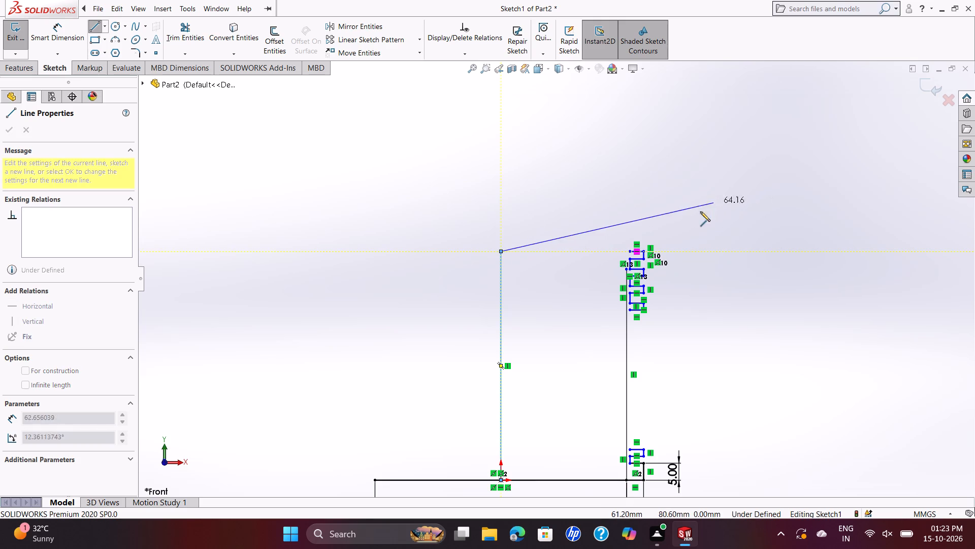
{"action": "key", "text": "Escape"}
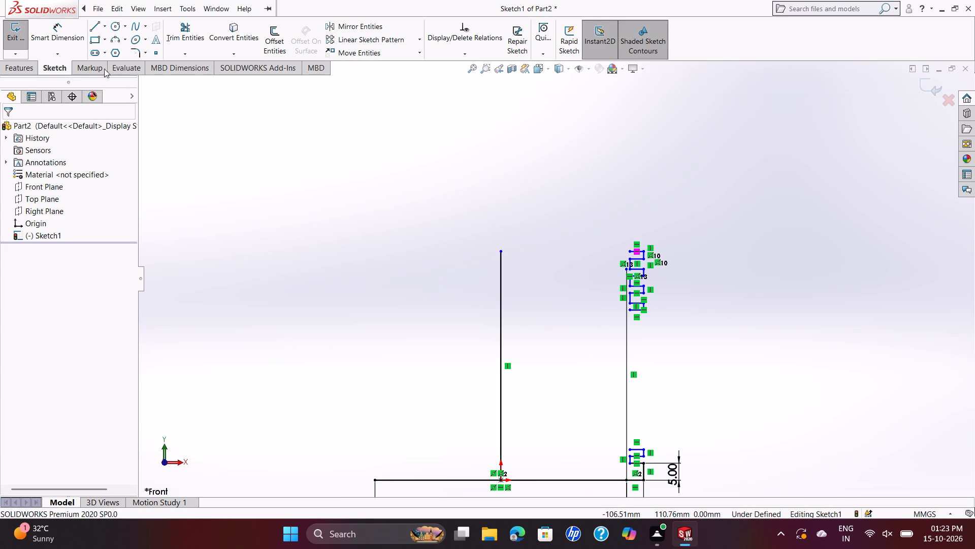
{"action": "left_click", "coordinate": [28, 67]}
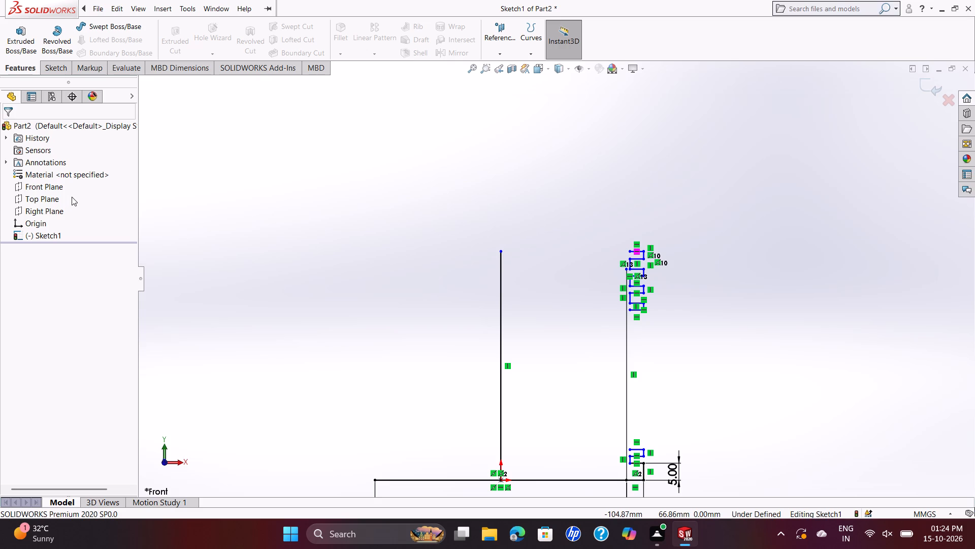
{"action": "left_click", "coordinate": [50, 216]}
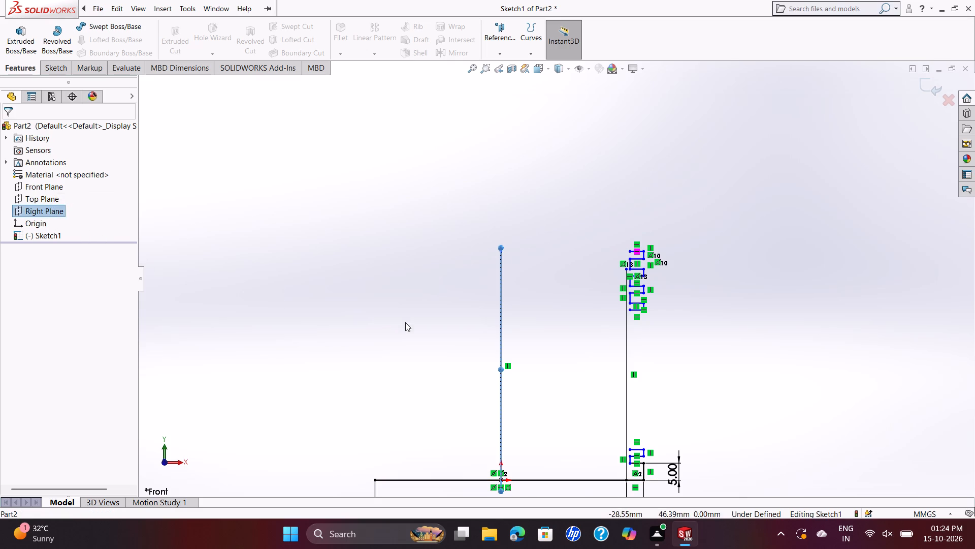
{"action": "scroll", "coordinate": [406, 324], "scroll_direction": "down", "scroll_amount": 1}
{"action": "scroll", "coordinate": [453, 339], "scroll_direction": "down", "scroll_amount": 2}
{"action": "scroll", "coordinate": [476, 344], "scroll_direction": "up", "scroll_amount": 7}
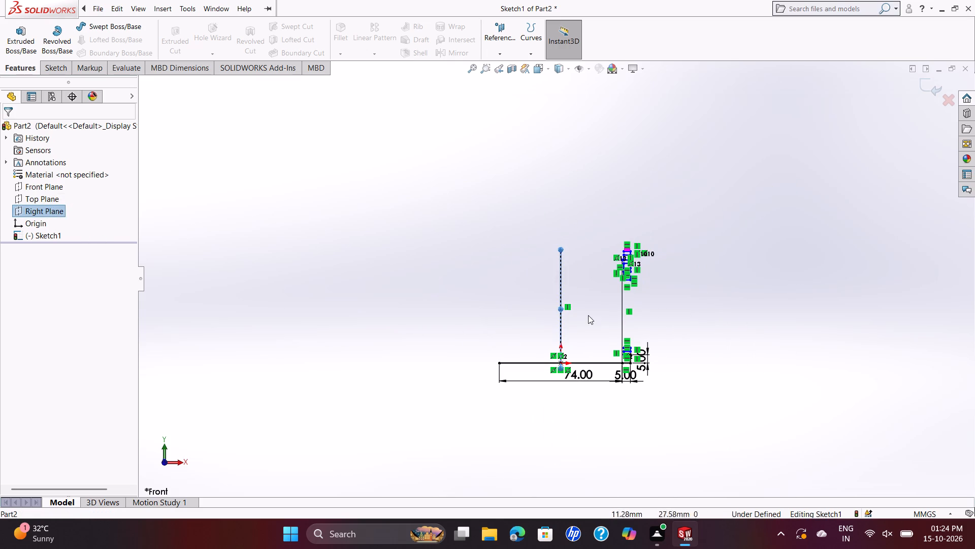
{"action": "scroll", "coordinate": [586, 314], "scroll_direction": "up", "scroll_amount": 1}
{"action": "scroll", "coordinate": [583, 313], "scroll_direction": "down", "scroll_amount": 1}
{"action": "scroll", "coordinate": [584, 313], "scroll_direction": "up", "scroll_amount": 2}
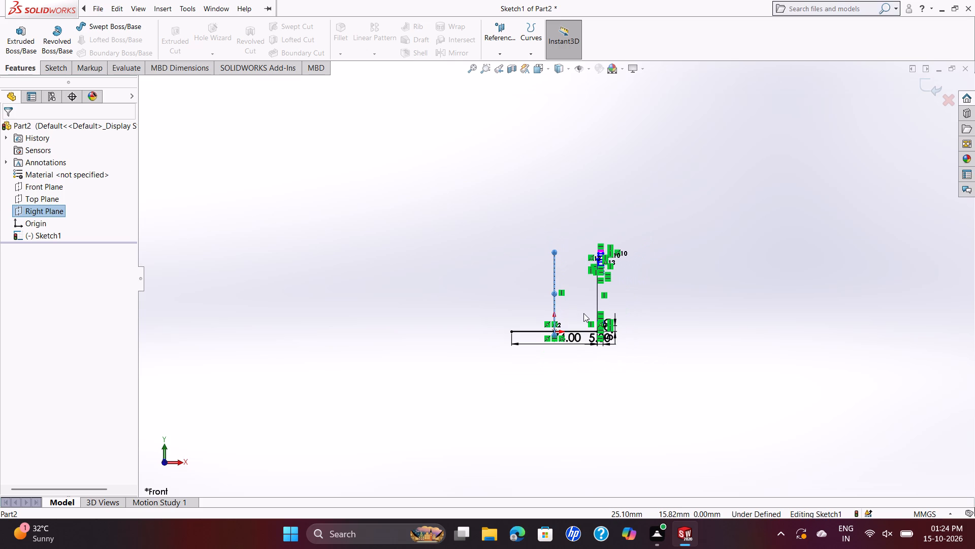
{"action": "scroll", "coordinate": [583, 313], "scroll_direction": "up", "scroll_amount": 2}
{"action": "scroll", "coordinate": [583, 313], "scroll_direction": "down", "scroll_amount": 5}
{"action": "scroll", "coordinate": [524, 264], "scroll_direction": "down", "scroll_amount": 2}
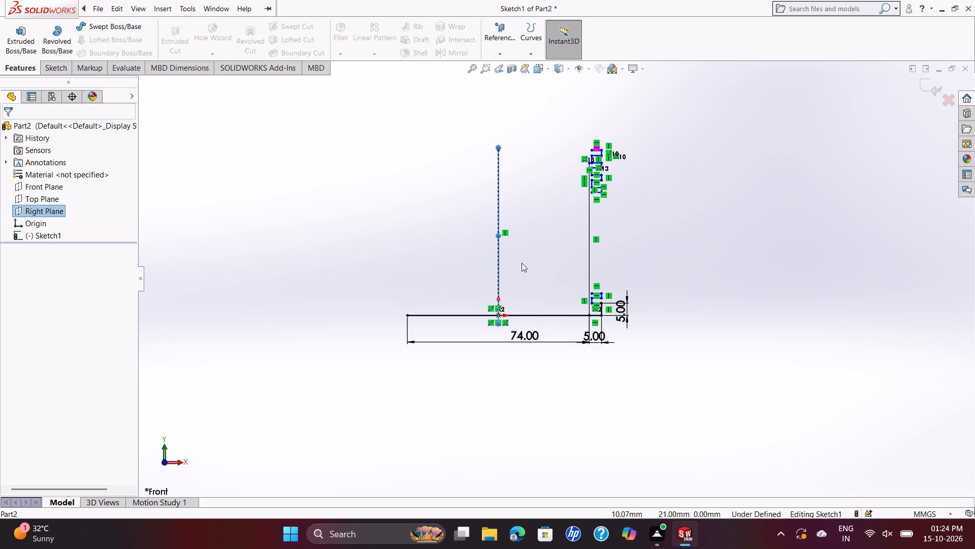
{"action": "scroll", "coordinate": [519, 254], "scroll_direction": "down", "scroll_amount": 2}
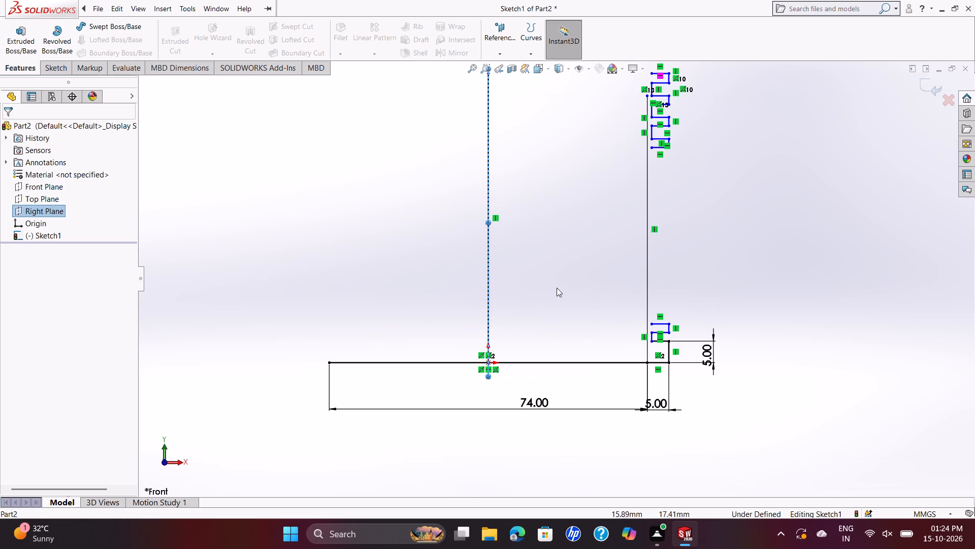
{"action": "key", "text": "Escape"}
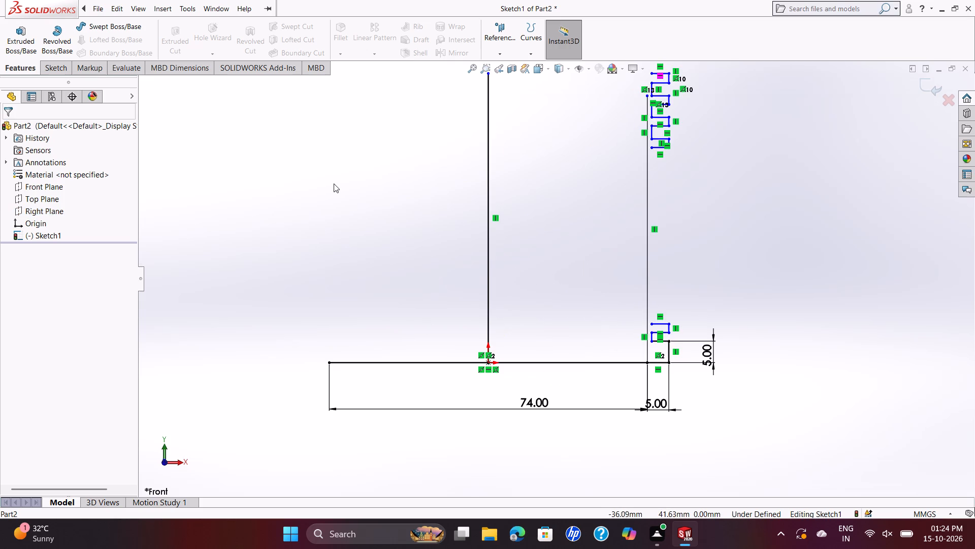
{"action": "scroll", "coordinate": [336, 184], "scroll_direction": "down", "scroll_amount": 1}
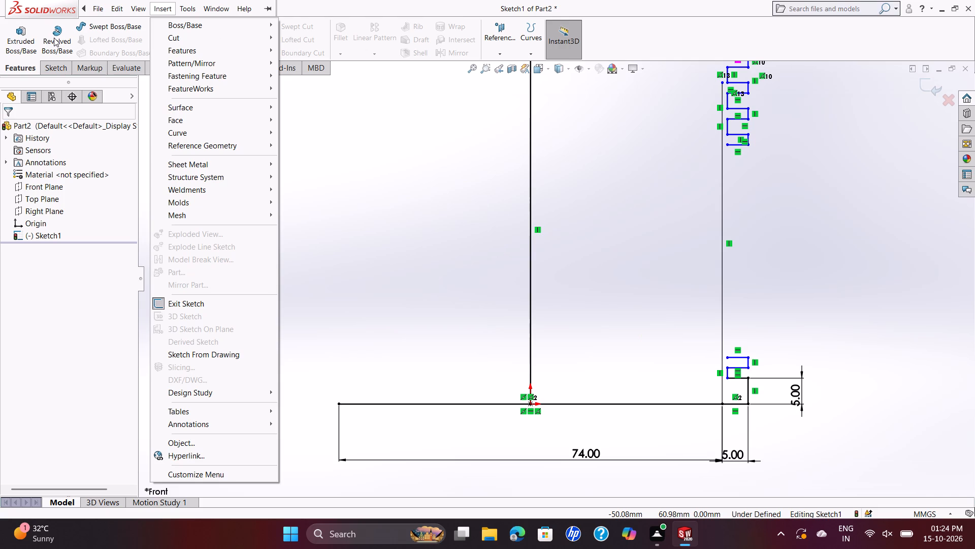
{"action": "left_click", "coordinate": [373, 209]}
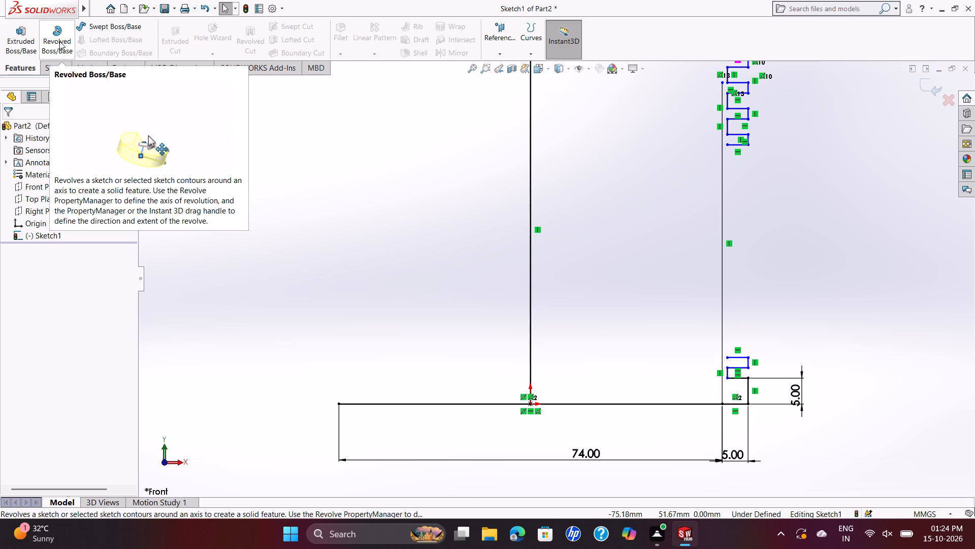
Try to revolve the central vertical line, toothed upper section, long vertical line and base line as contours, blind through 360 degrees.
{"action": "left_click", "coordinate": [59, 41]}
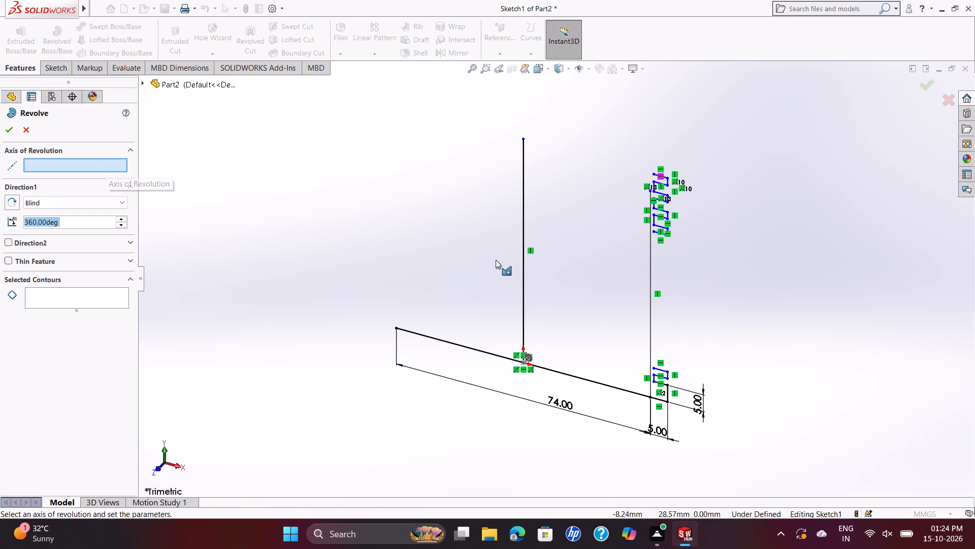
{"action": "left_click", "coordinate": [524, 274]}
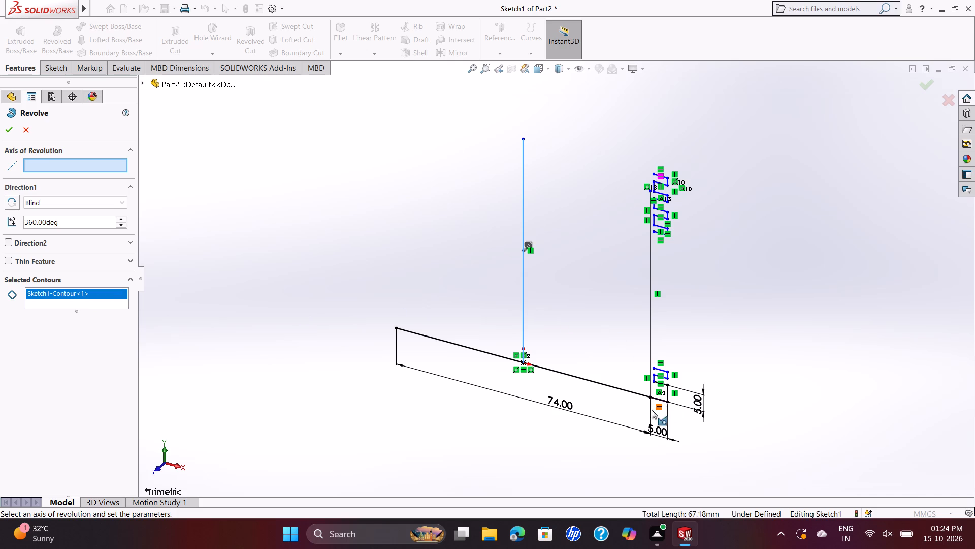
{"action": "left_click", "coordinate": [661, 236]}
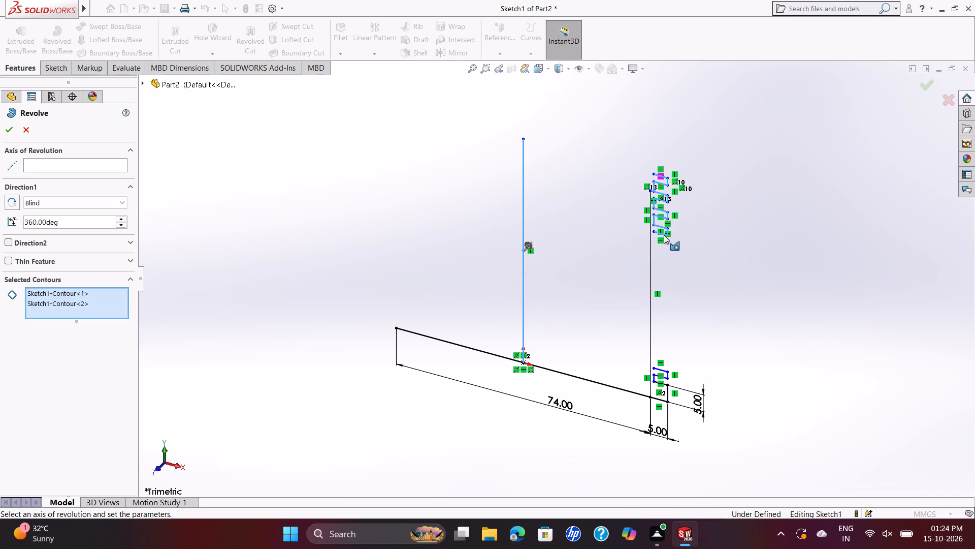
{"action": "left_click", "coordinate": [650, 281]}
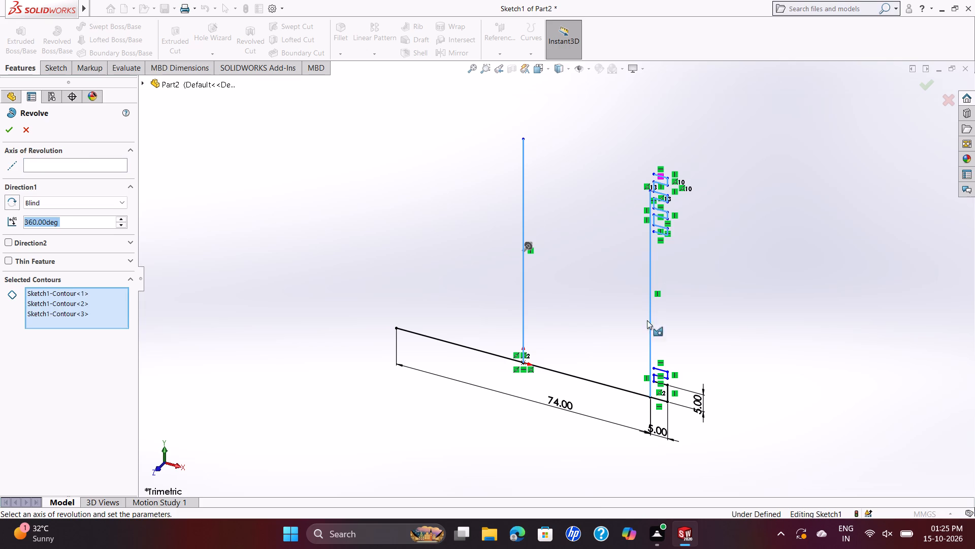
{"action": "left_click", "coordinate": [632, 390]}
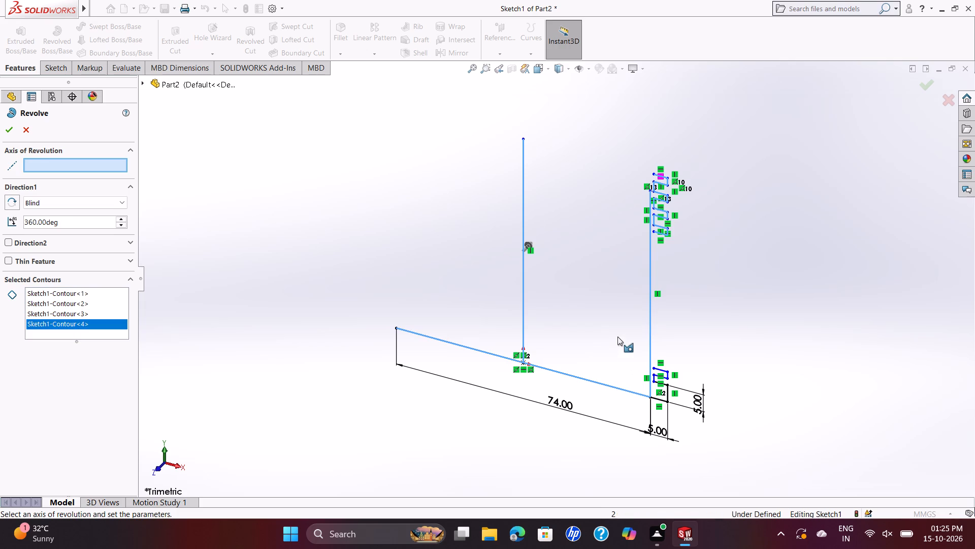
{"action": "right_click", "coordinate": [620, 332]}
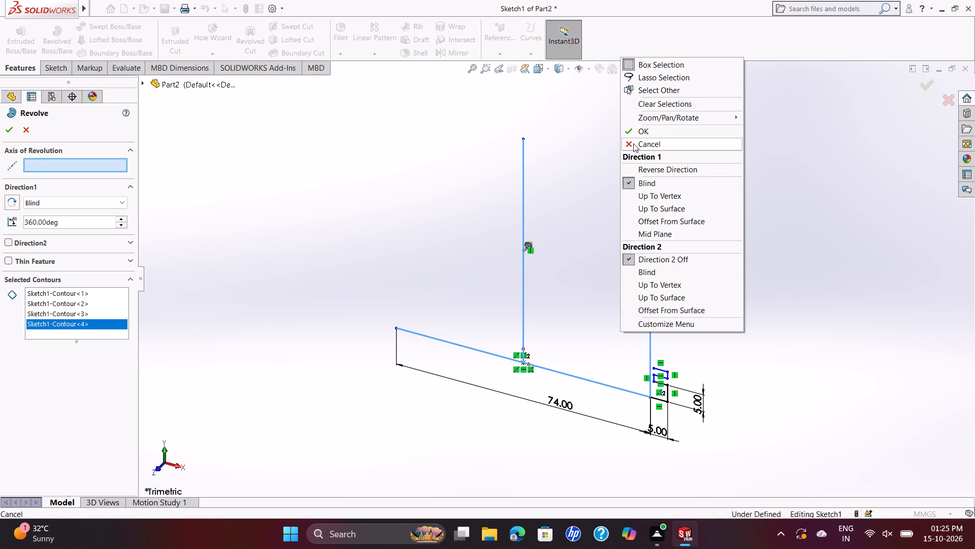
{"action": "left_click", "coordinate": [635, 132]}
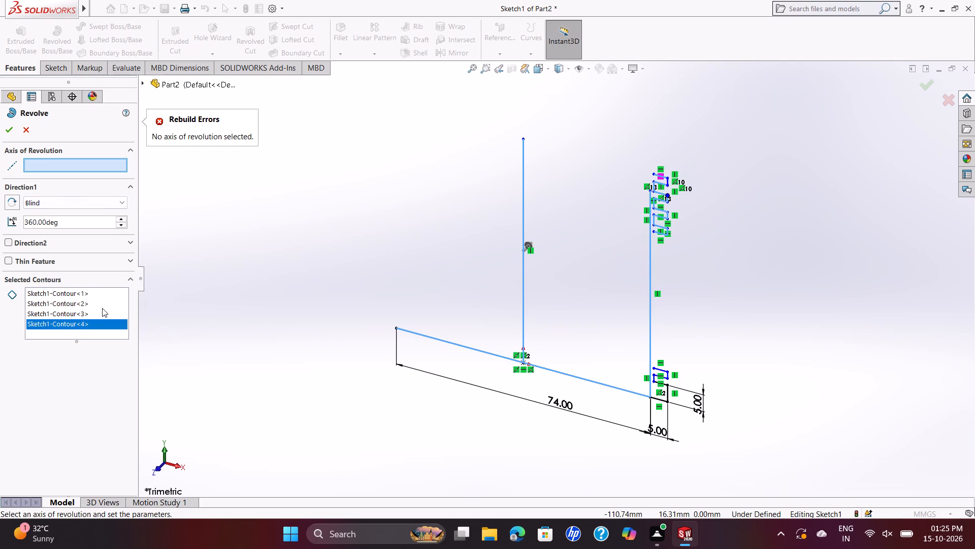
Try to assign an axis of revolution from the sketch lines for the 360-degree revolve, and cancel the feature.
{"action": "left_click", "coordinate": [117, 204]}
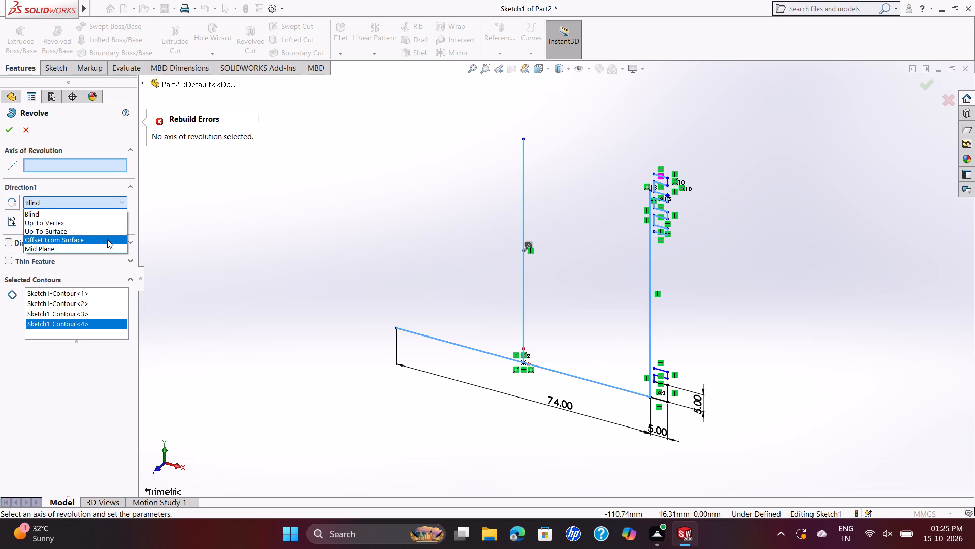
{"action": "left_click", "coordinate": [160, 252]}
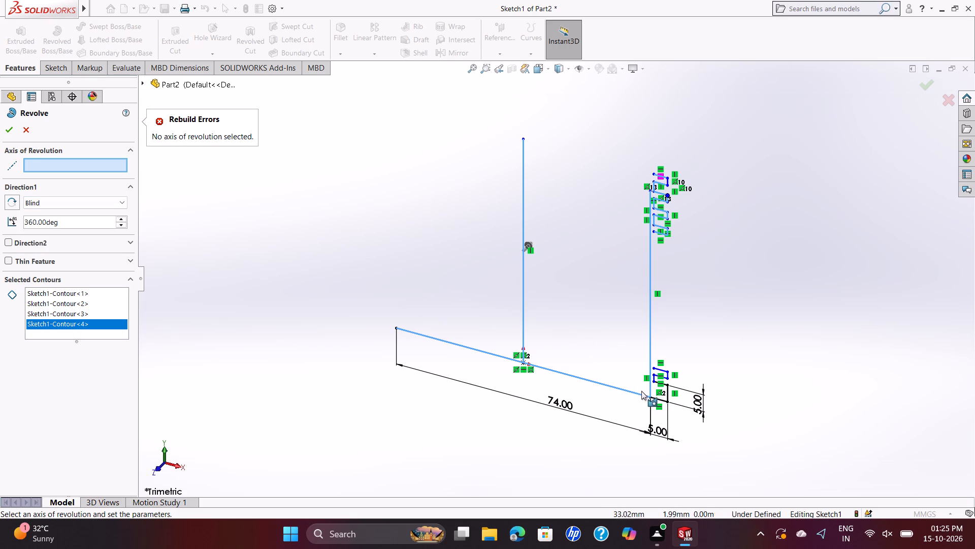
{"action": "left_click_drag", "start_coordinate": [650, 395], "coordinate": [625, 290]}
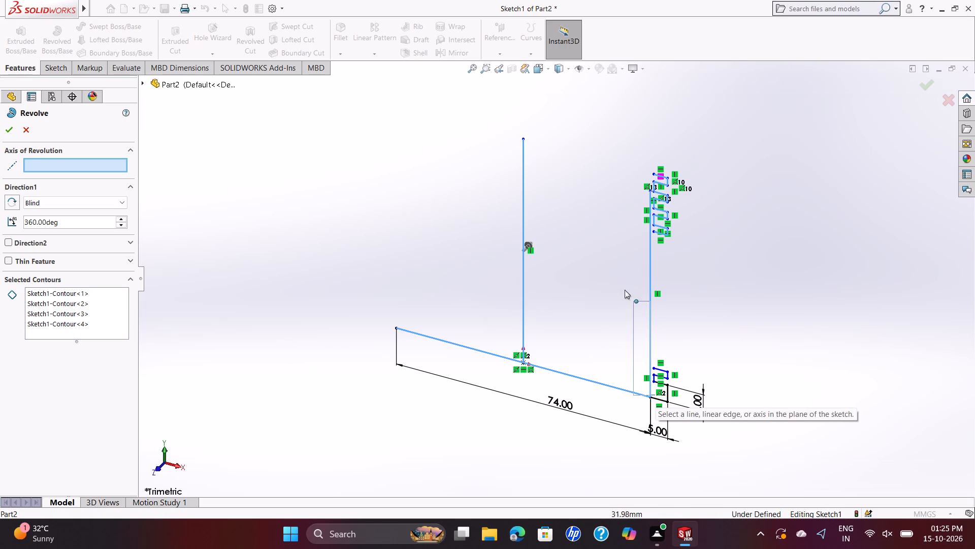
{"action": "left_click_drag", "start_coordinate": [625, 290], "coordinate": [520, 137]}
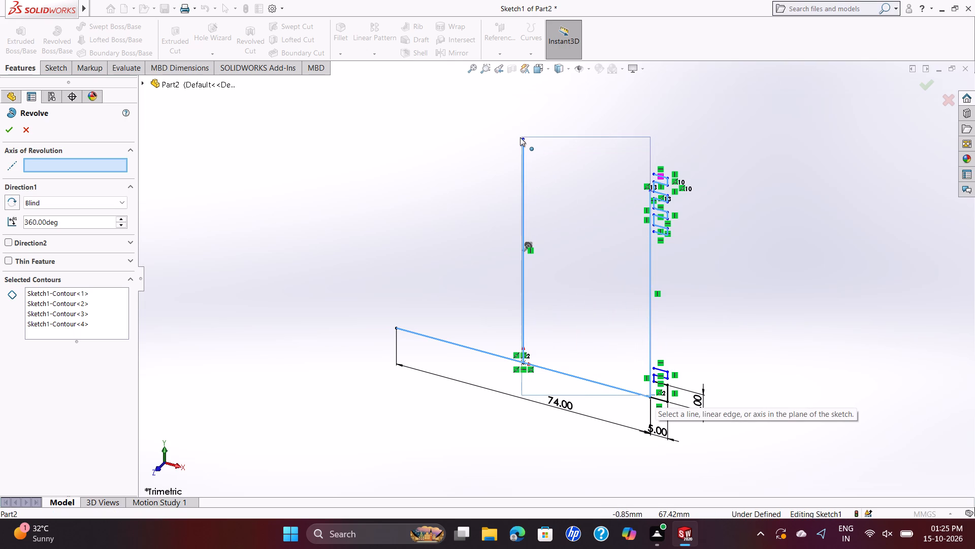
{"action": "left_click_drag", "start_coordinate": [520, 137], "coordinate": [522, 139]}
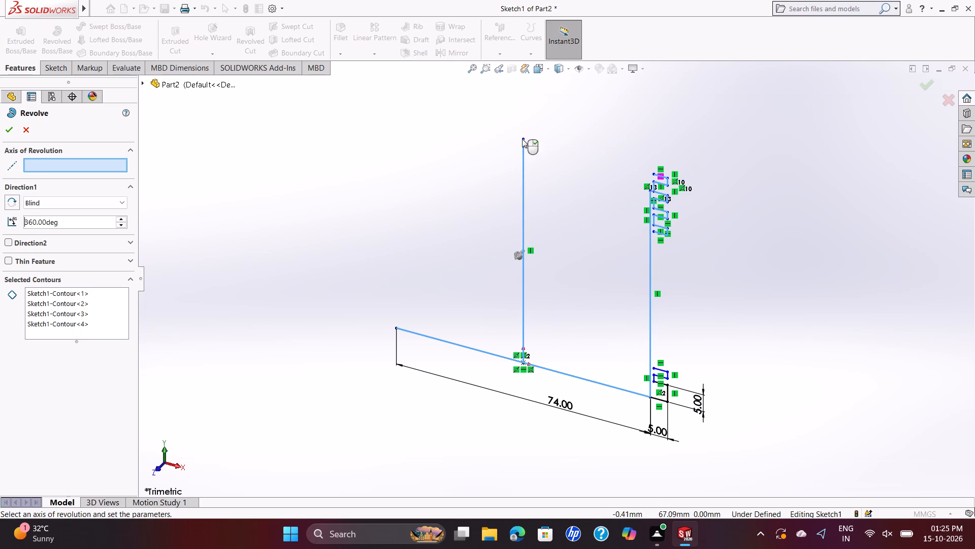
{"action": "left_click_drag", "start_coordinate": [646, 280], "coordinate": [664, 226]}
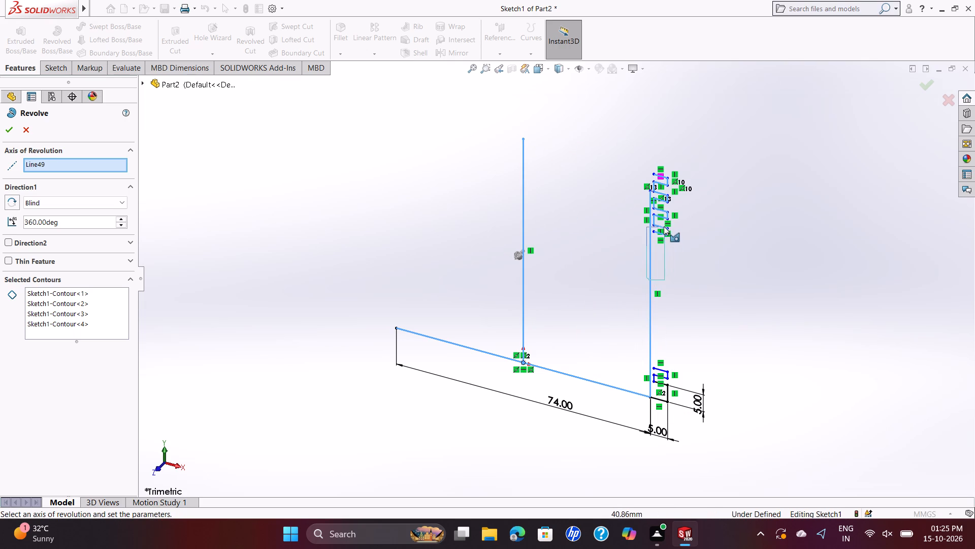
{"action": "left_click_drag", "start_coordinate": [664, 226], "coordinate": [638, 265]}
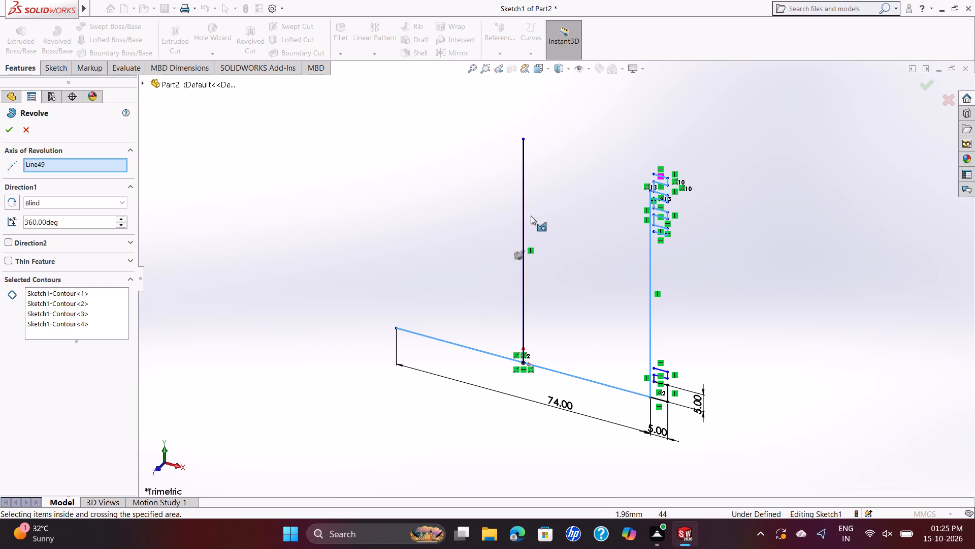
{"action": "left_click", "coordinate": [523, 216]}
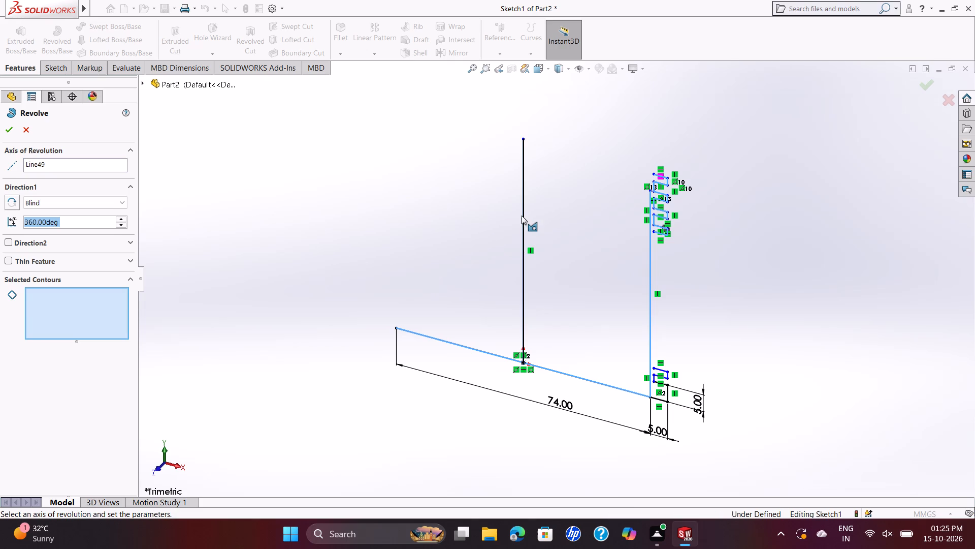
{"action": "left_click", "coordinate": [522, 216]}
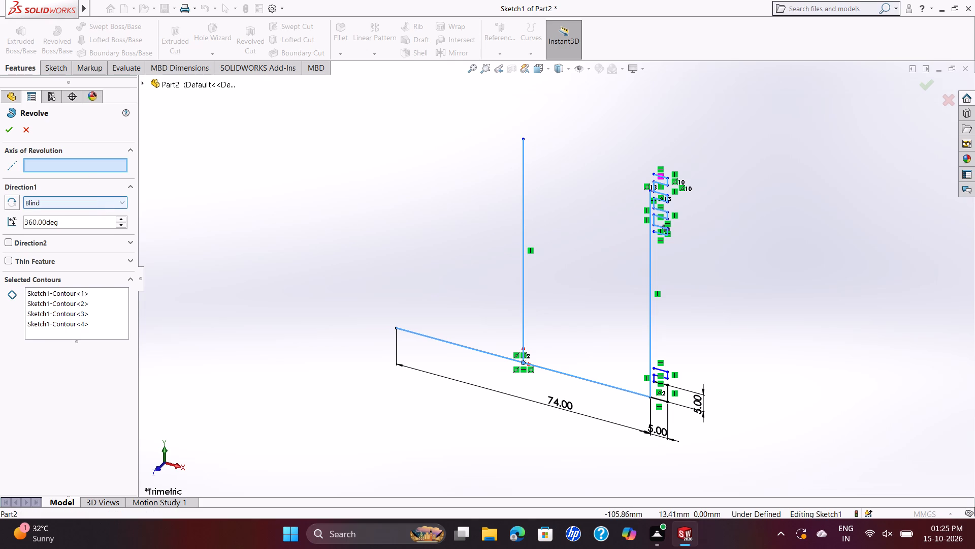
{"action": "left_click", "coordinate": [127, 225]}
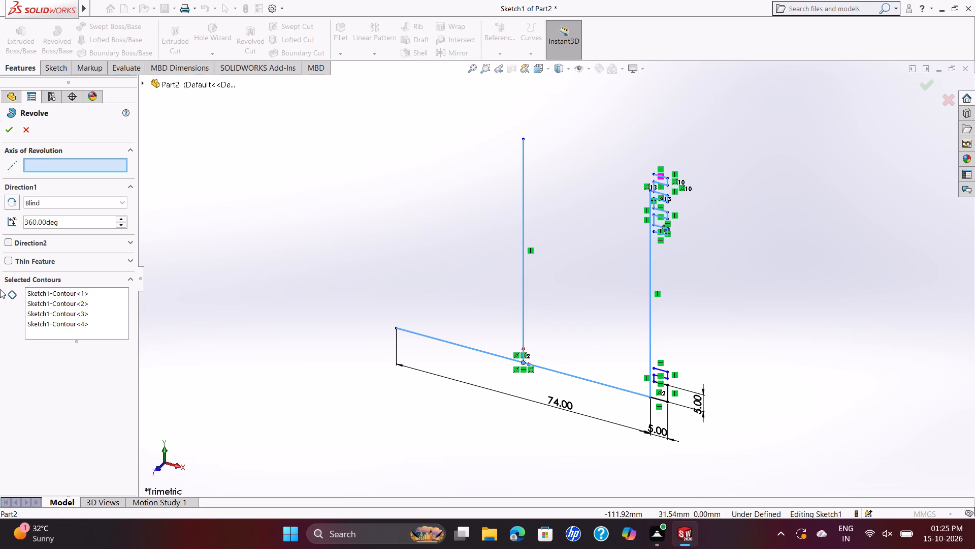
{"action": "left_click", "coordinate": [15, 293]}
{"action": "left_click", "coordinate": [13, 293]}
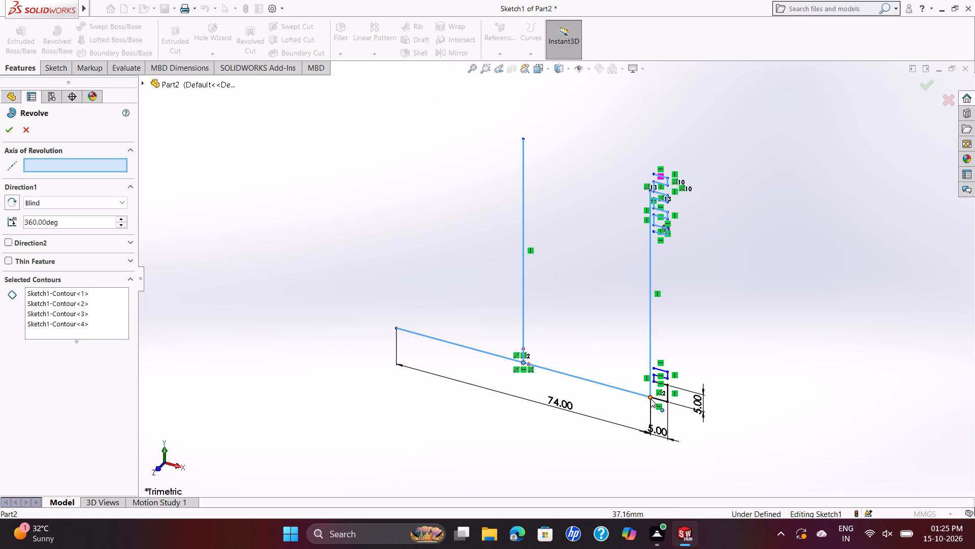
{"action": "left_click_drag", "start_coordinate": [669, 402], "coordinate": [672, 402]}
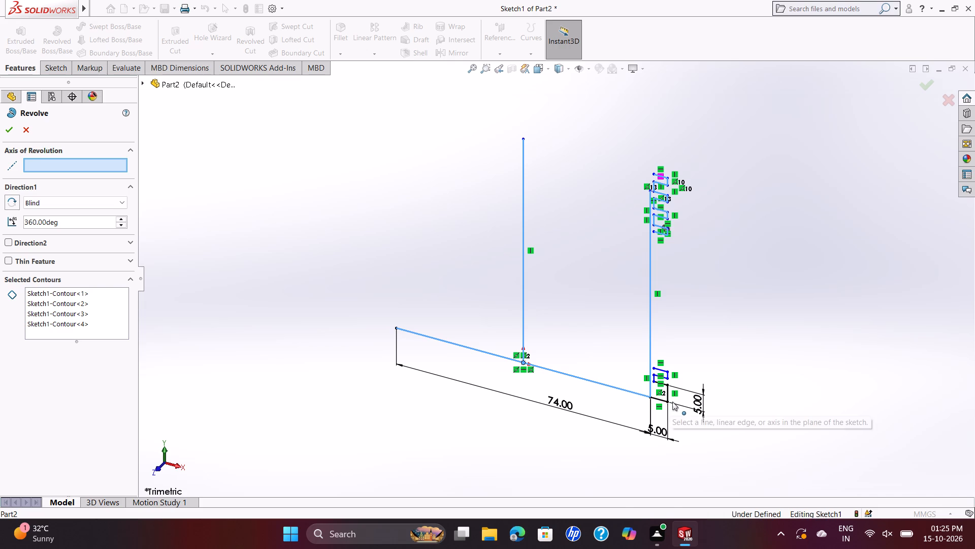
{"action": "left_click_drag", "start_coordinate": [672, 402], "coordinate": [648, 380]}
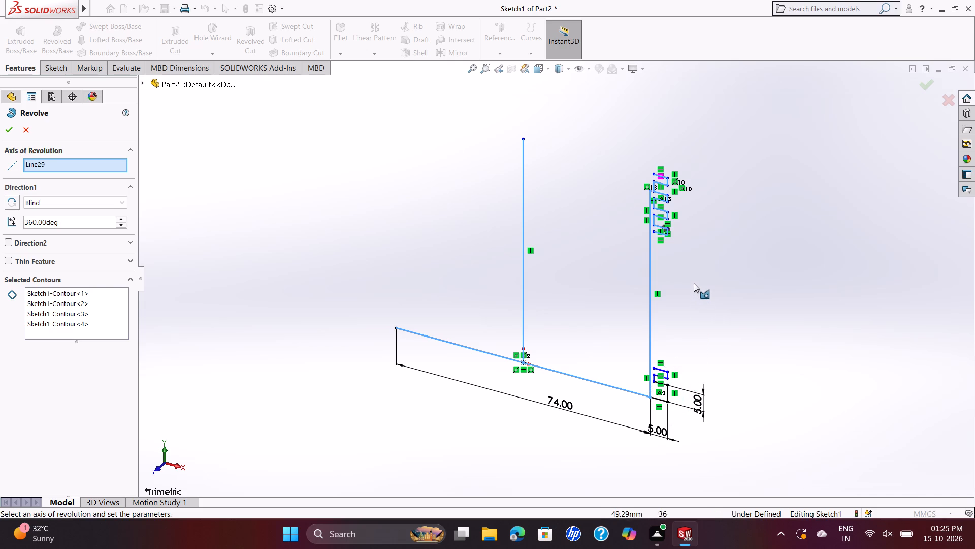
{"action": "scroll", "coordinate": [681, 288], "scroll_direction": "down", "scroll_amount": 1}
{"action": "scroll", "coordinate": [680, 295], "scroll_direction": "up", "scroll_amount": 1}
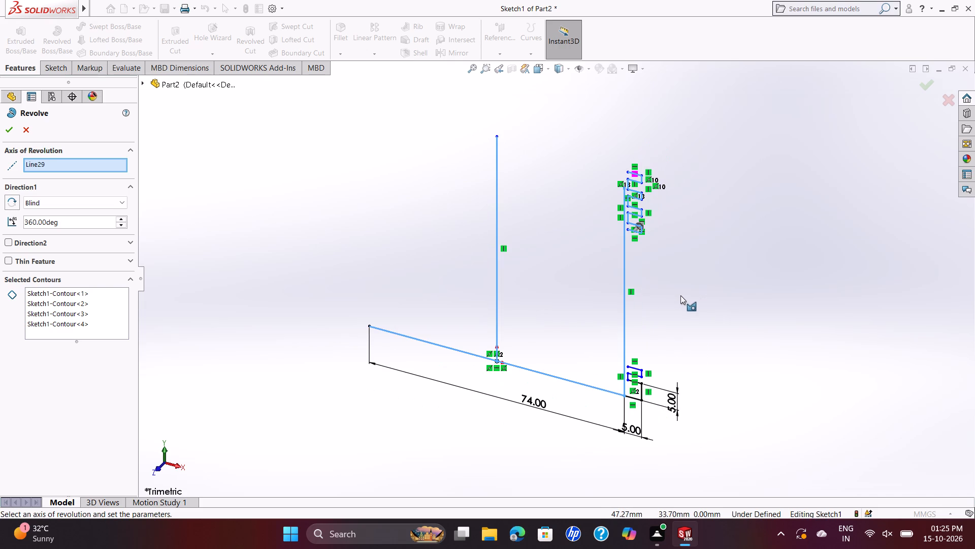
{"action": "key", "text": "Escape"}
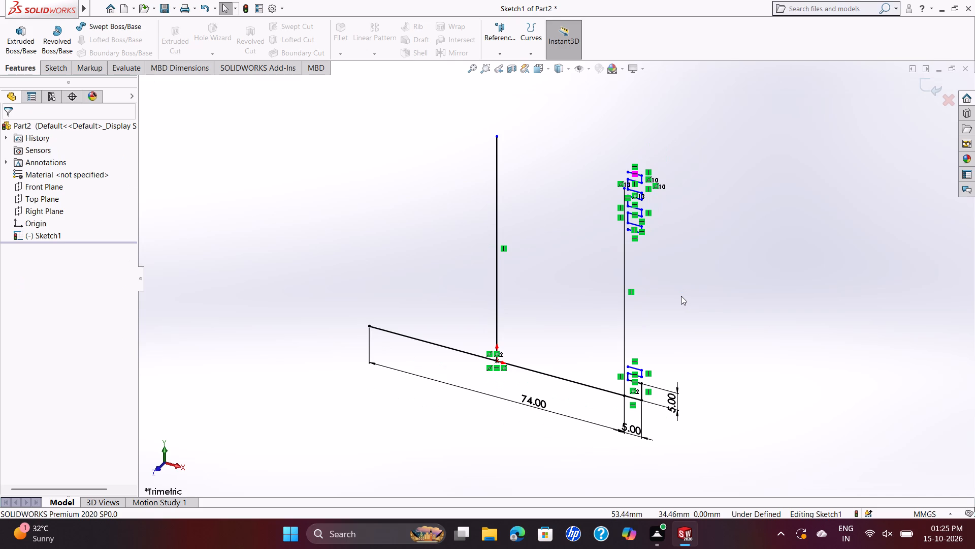
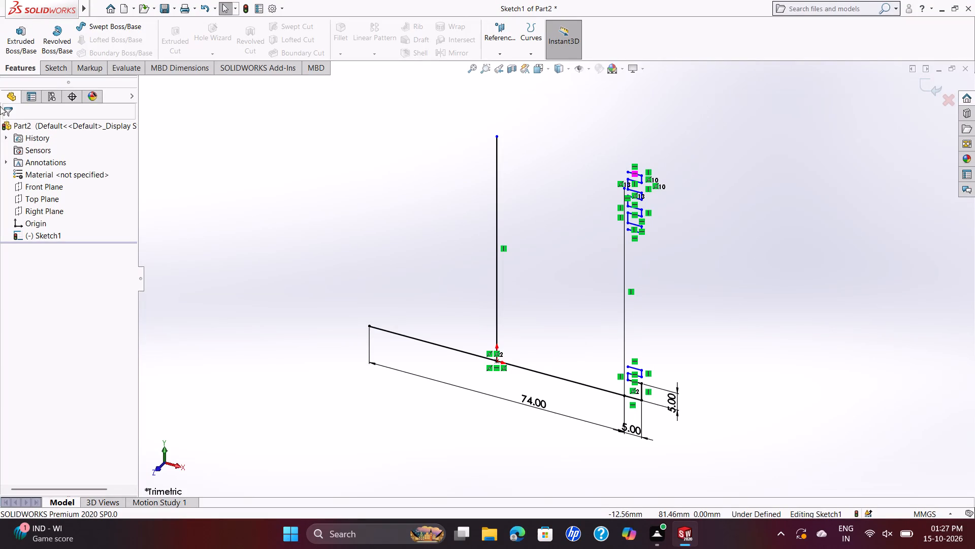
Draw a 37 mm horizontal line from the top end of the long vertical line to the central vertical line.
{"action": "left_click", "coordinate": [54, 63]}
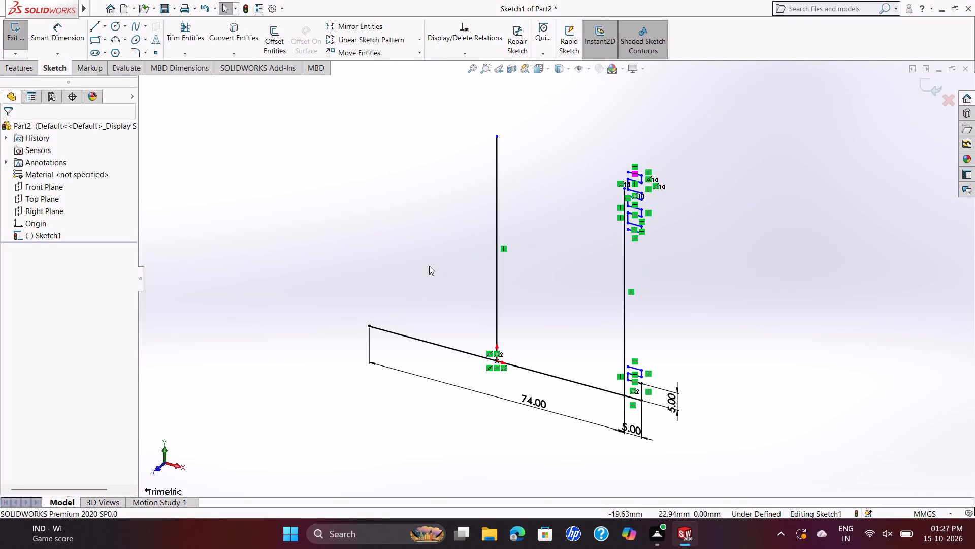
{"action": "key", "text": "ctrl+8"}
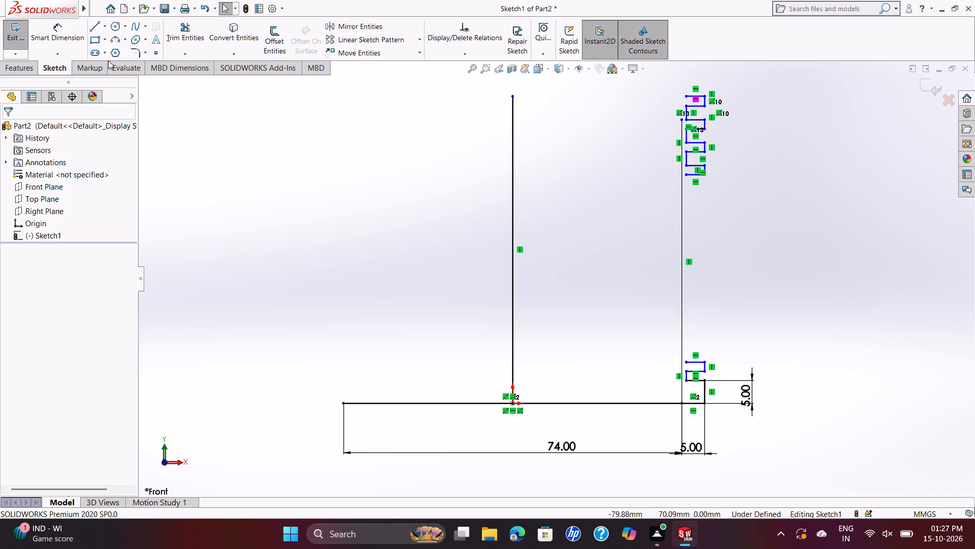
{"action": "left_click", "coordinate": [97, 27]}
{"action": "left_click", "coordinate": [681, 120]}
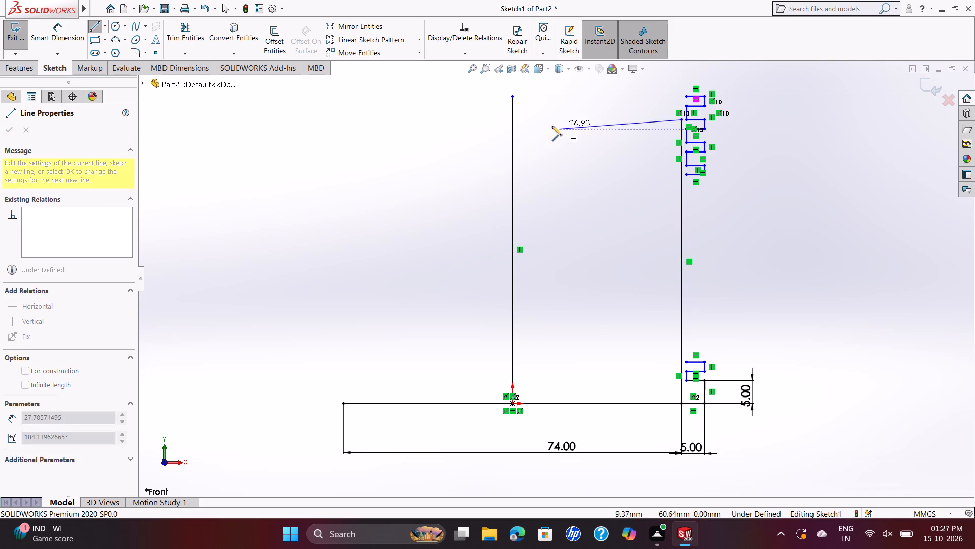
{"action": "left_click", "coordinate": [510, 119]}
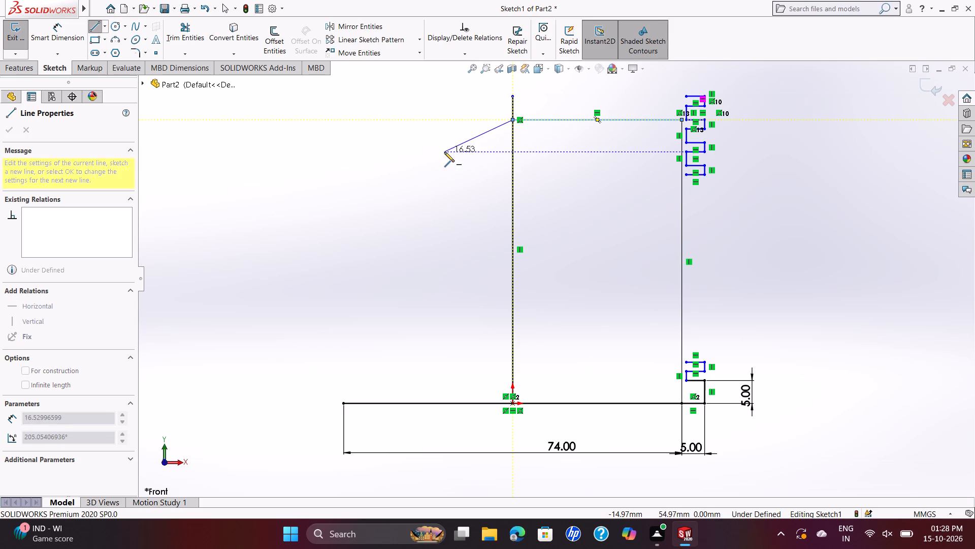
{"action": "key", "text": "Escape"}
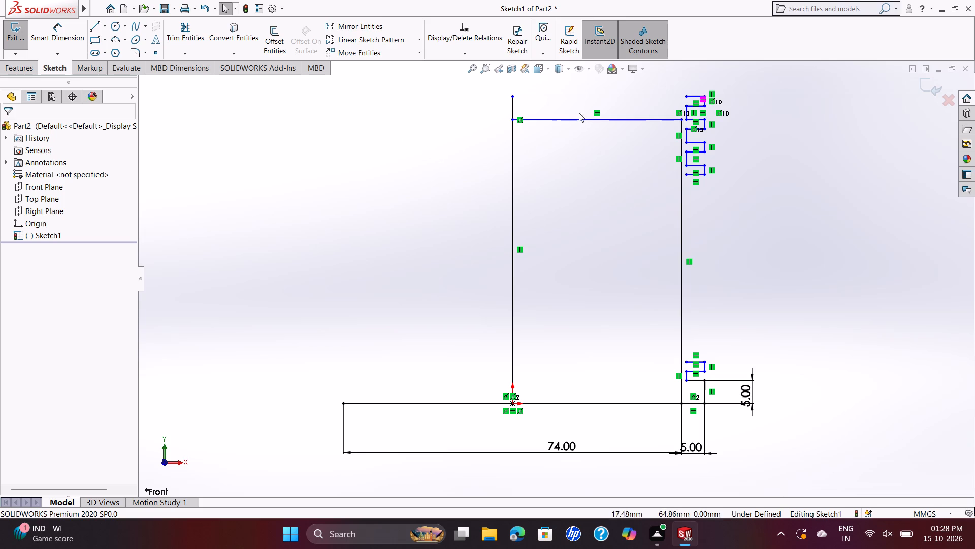
Draw a three-point arc of about 70 mm radius from the central line's top end to the topmost tooth's inner upper corner, bulging upward.
{"action": "scroll", "coordinate": [578, 97], "scroll_direction": "up", "scroll_amount": 1}
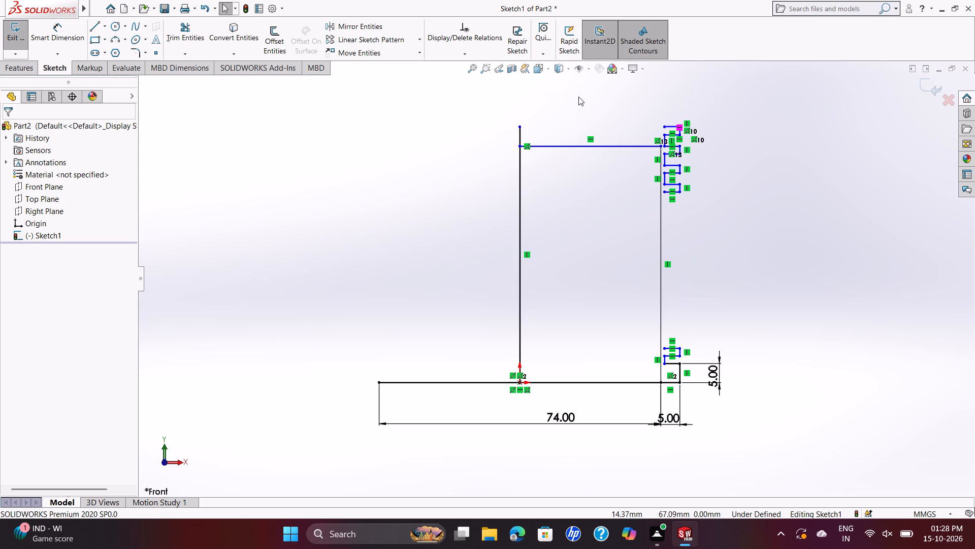
{"action": "left_click", "coordinate": [113, 39]}
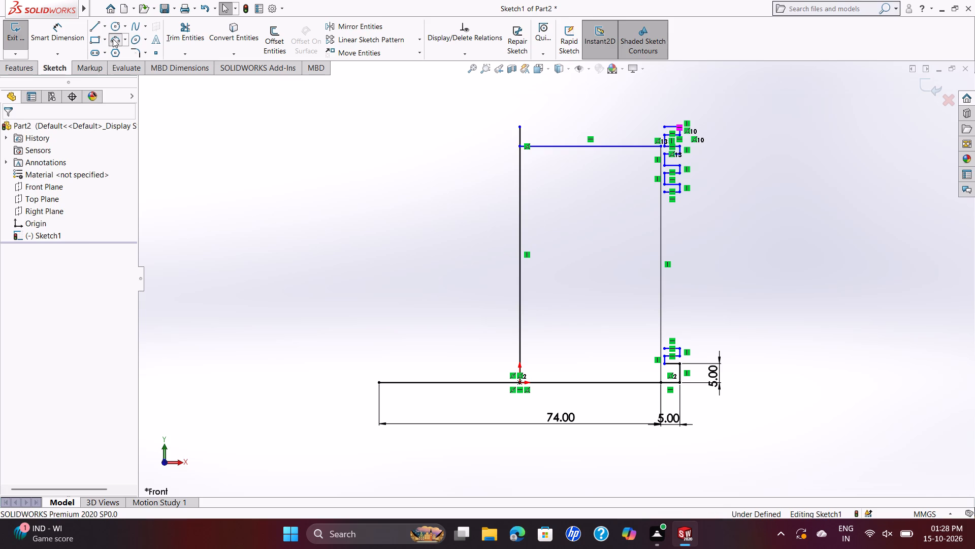
{"action": "left_click", "coordinate": [519, 129]}
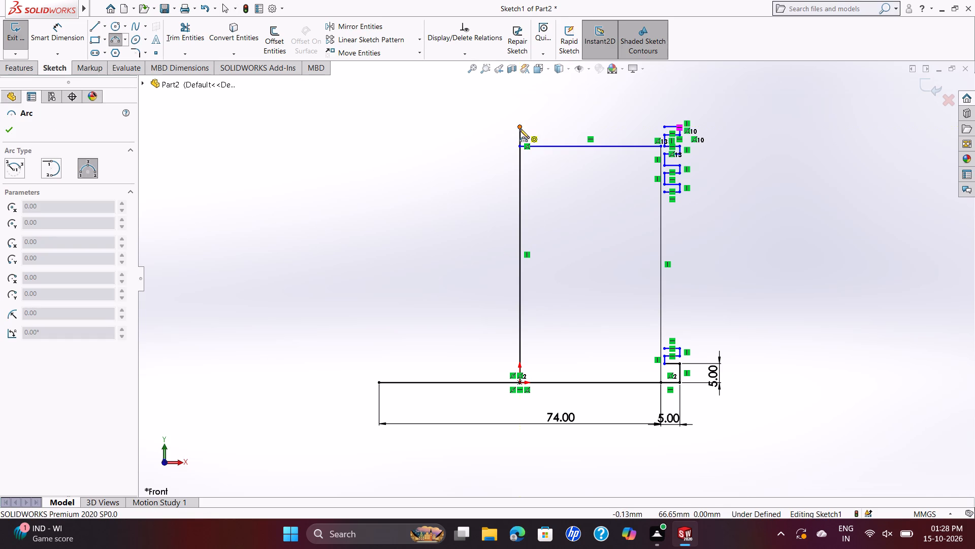
{"action": "left_click", "coordinate": [664, 126]}
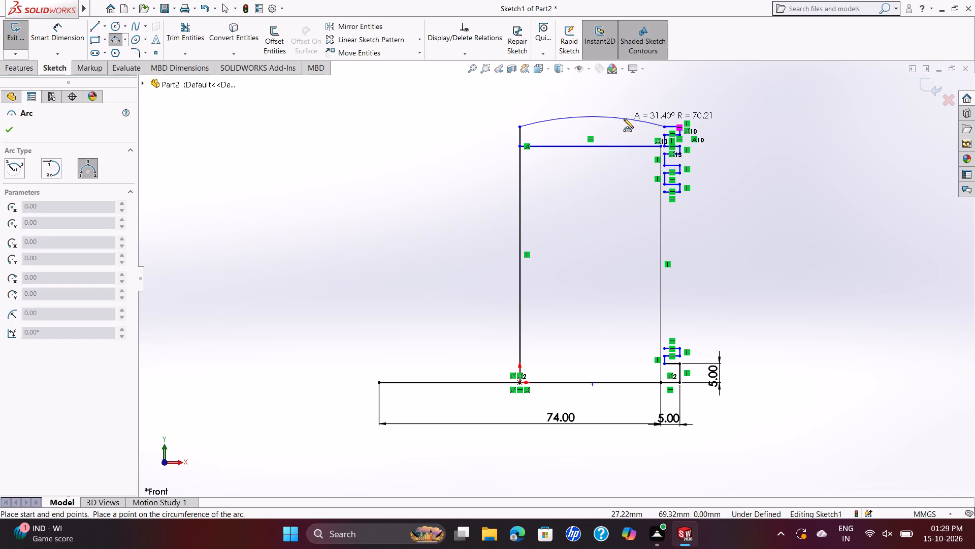
{"action": "type", "text": "189"}
{"action": "key", "text": "Return"}
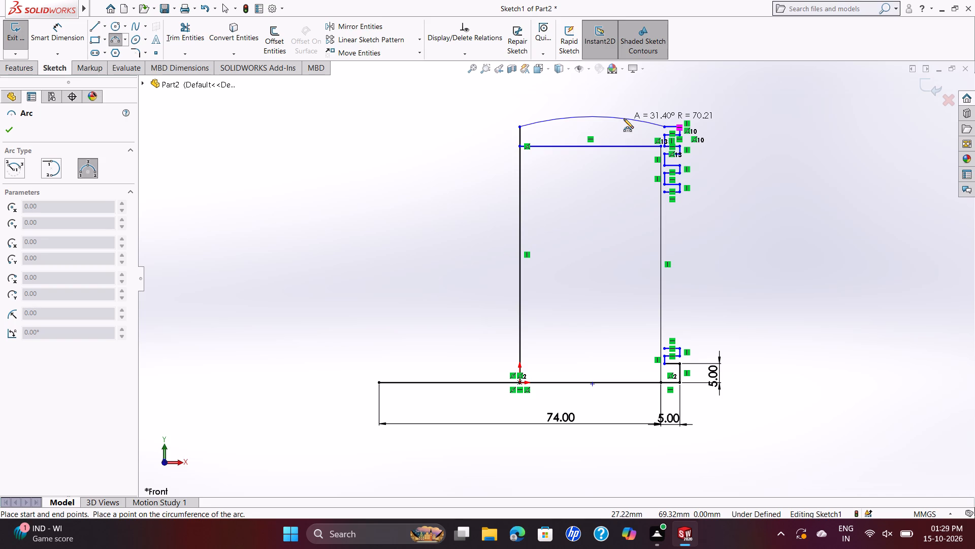
{"action": "left_click", "coordinate": [624, 118]}
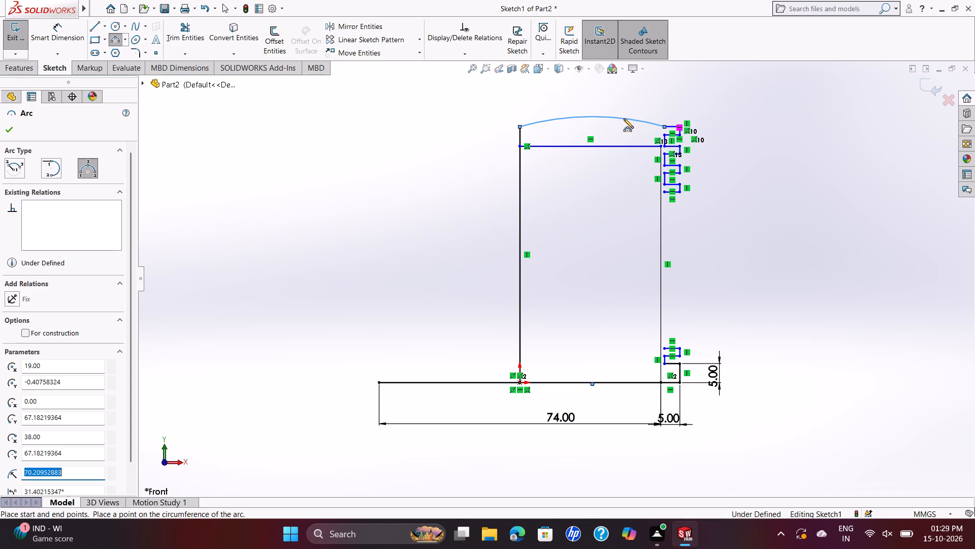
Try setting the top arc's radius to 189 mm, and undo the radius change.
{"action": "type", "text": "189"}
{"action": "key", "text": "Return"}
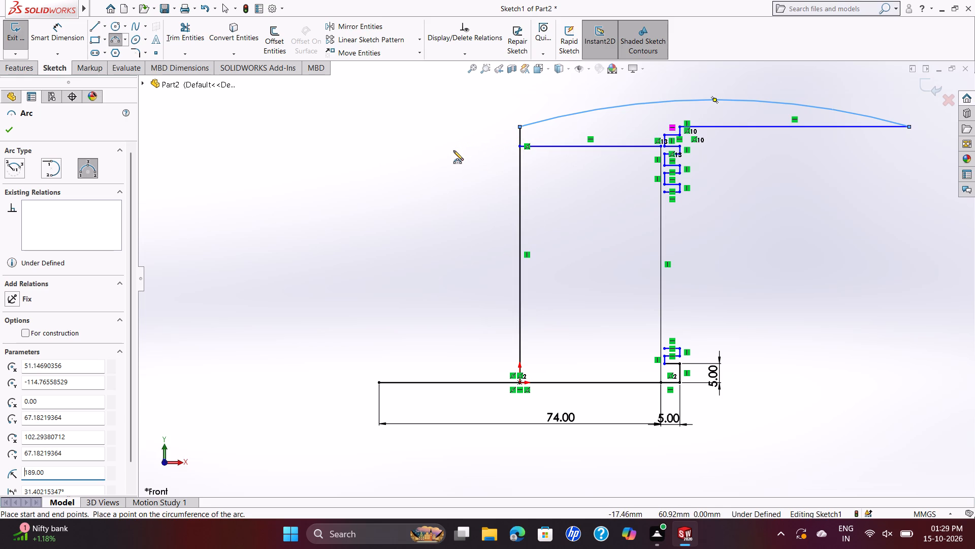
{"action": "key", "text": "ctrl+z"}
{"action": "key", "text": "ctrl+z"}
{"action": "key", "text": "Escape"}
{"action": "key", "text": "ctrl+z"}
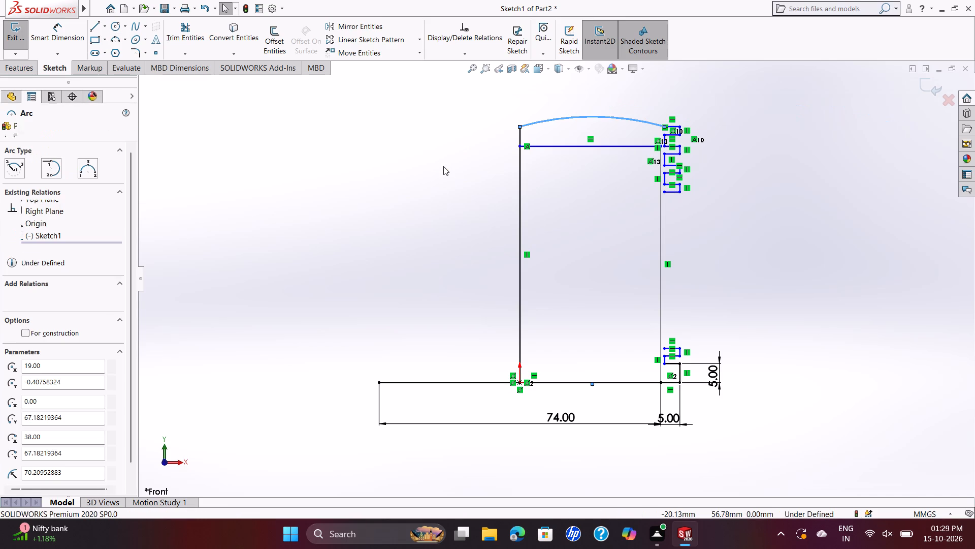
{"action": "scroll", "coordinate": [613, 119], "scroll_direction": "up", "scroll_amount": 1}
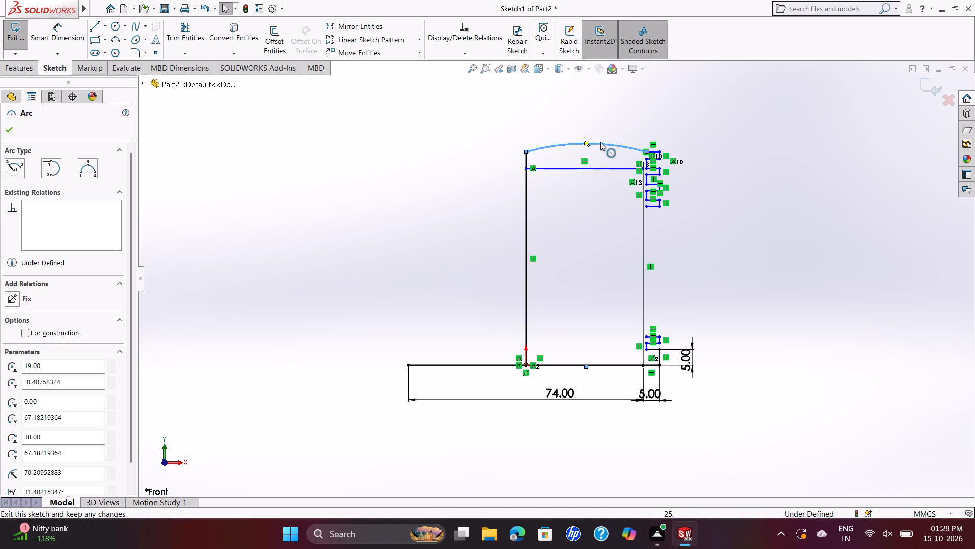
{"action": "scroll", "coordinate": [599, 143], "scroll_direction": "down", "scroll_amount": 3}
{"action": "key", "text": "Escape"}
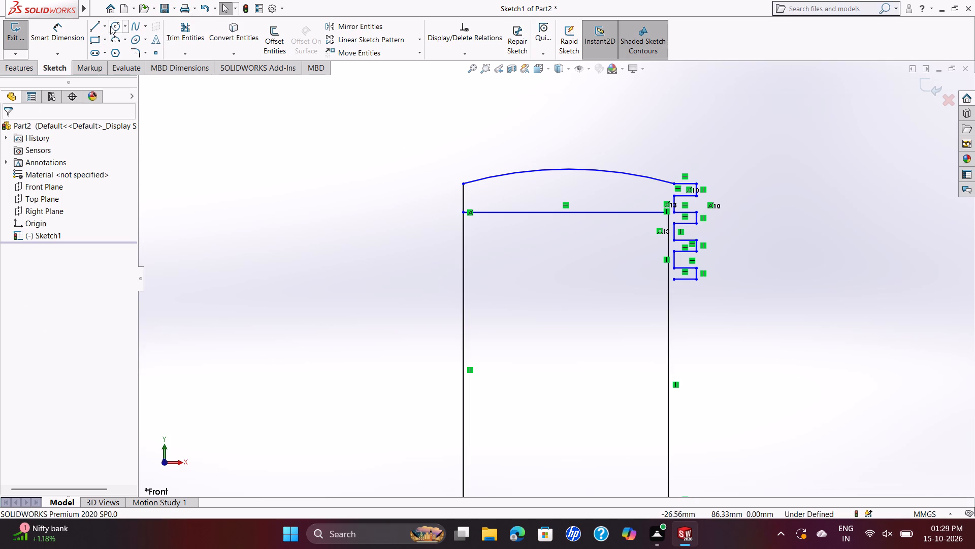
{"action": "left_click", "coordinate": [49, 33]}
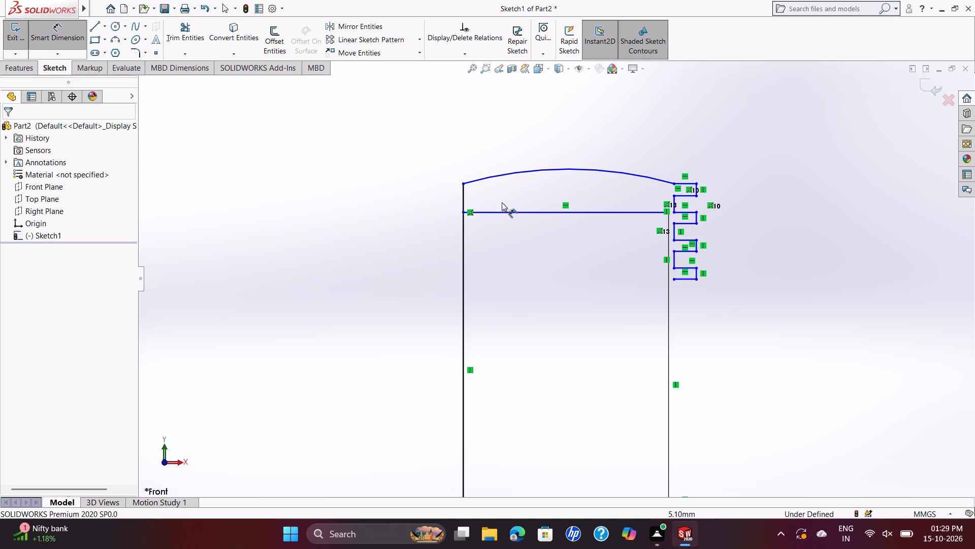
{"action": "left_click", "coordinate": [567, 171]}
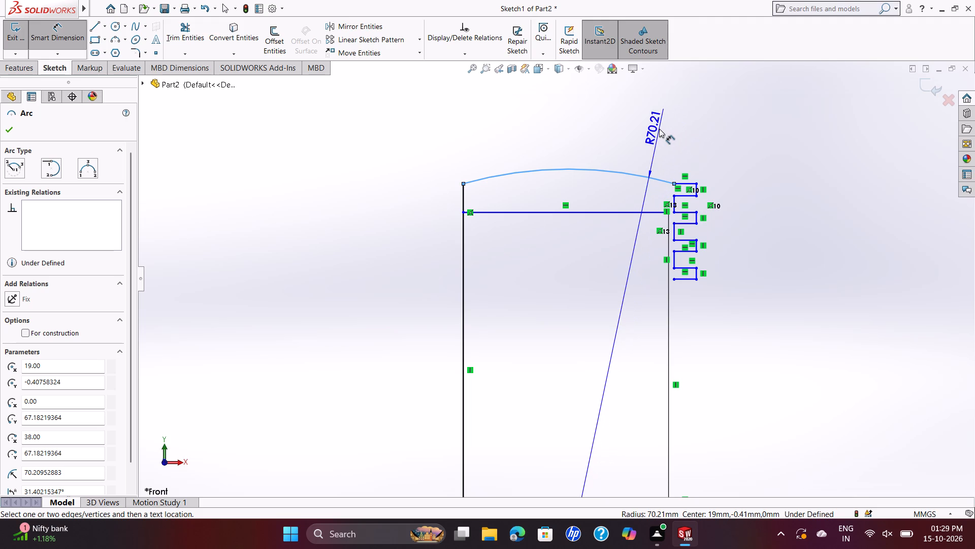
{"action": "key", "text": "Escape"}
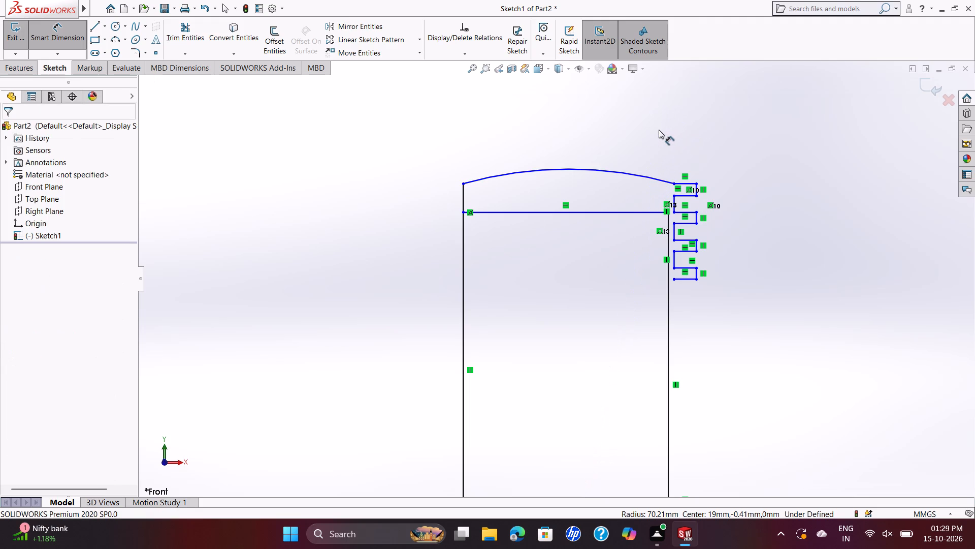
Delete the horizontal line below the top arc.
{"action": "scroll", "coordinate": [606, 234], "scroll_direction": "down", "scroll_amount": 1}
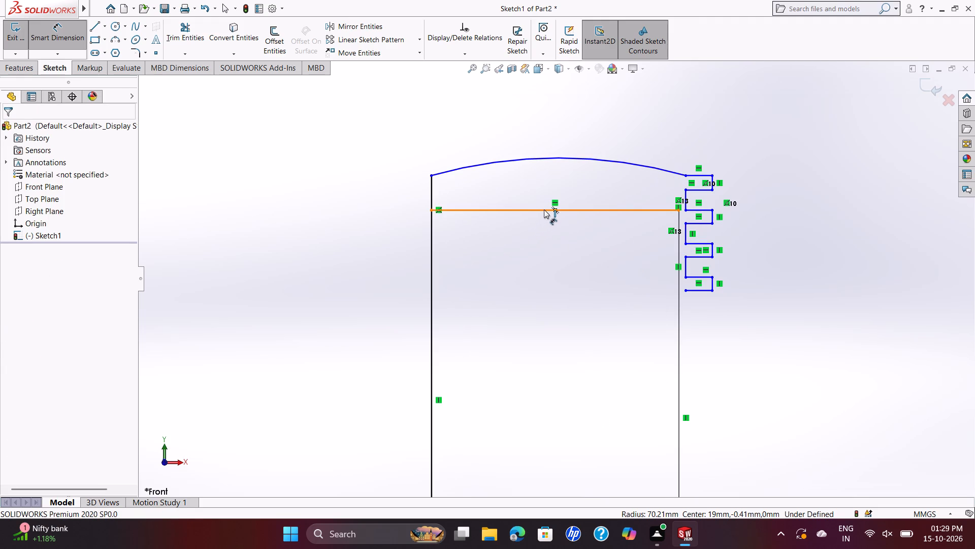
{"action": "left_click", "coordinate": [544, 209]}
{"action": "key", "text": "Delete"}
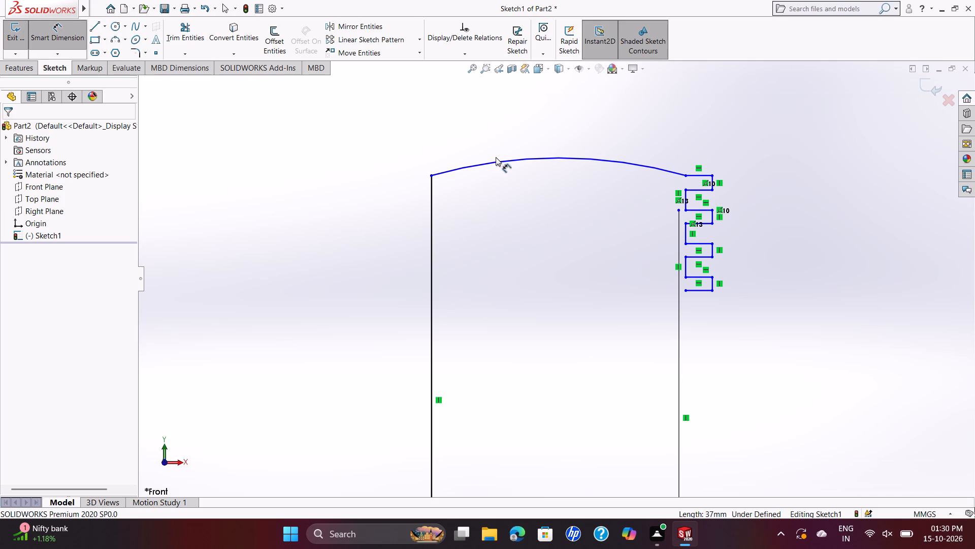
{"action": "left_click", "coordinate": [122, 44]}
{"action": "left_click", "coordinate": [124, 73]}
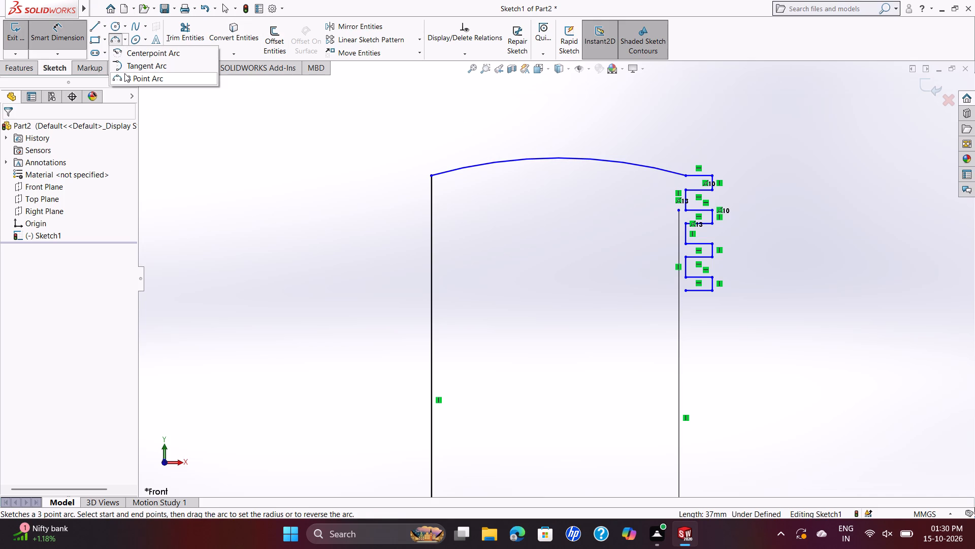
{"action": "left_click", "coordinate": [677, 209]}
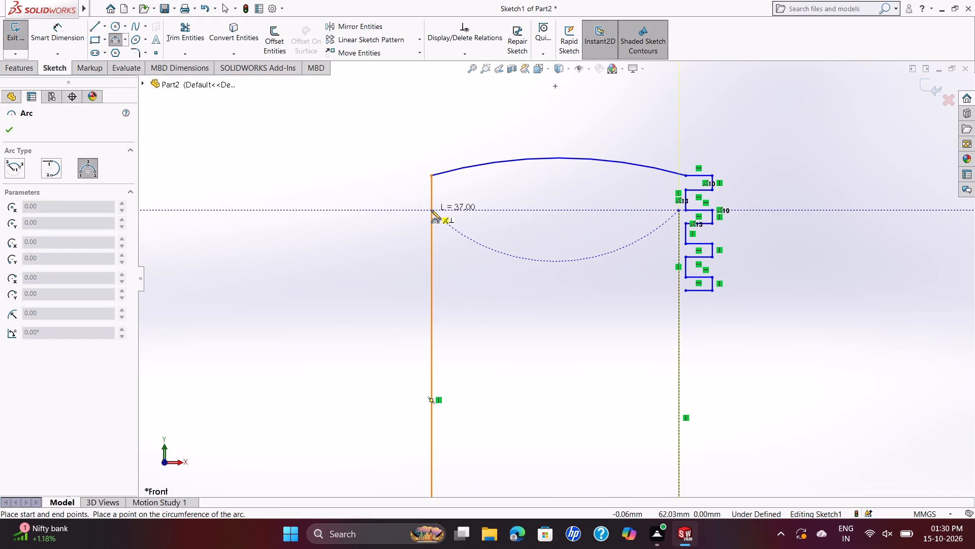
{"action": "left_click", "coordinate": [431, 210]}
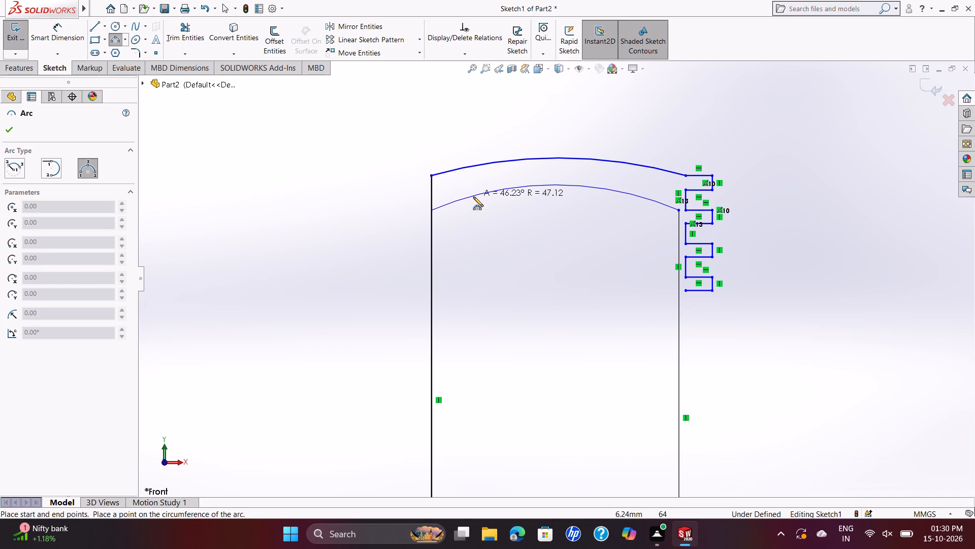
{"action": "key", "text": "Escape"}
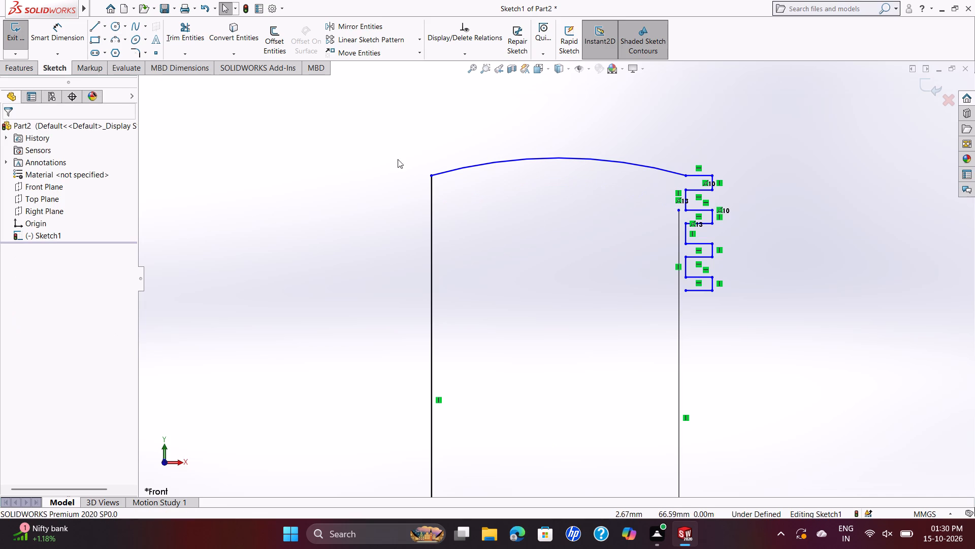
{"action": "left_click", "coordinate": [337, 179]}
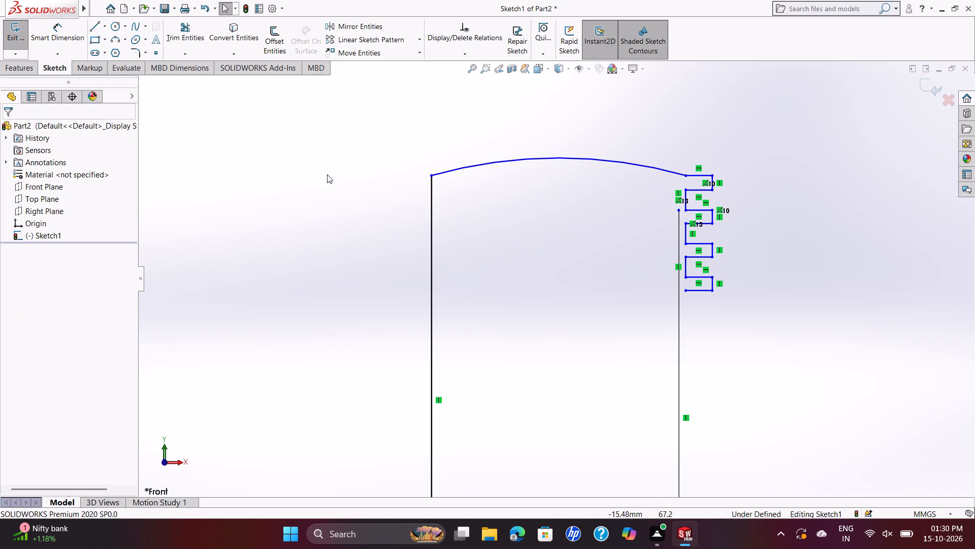
Draw a 37 mm horizontal line below the arc, from the long vertical line's top end to the central vertical line.
{"action": "left_click", "coordinate": [101, 24]}
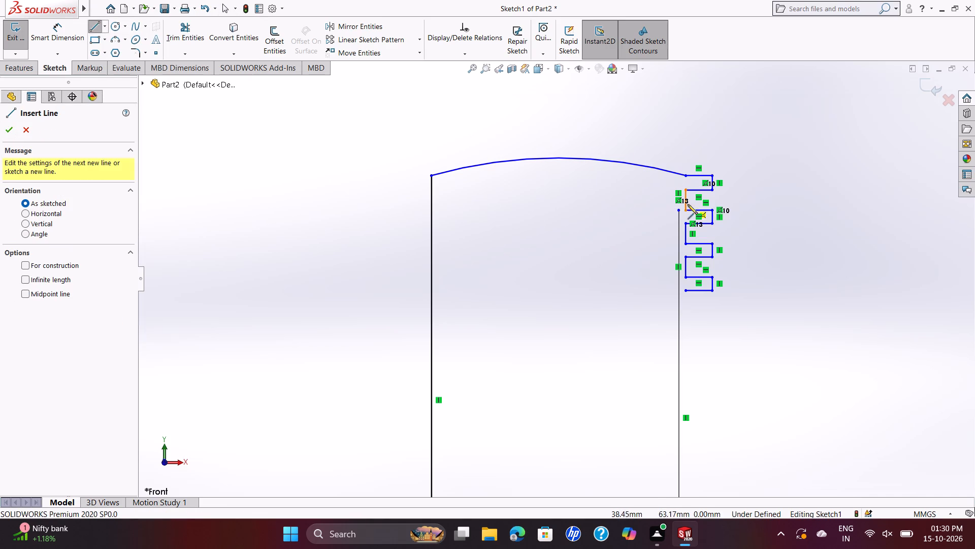
{"action": "left_click", "coordinate": [678, 211]}
{"action": "left_click", "coordinate": [431, 210]}
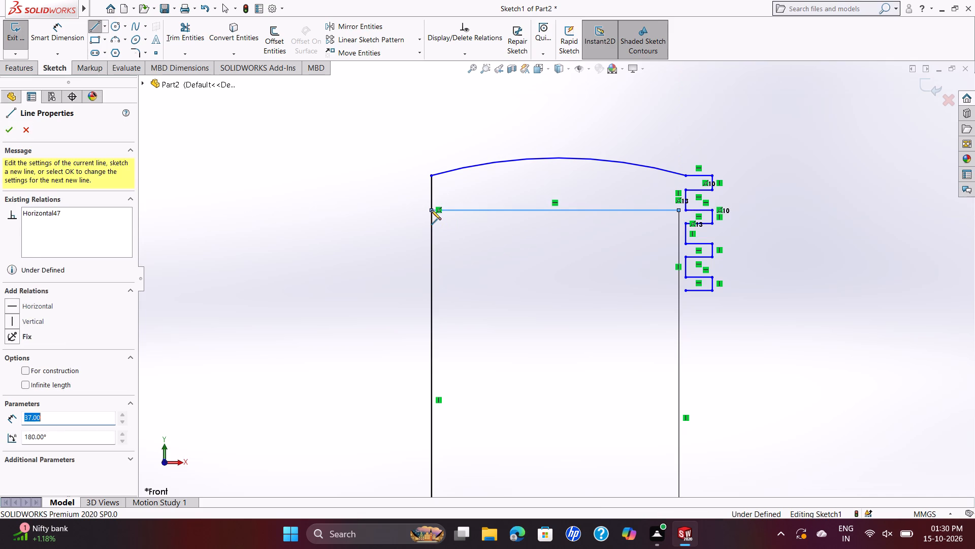
{"action": "key", "text": "Escape"}
Draw a 41 mm vertical line from the upper tooth group's lowest inner corner down to the bottom tooth's inner upper corner.
{"action": "scroll", "coordinate": [742, 214], "scroll_direction": "down", "scroll_amount": 1}
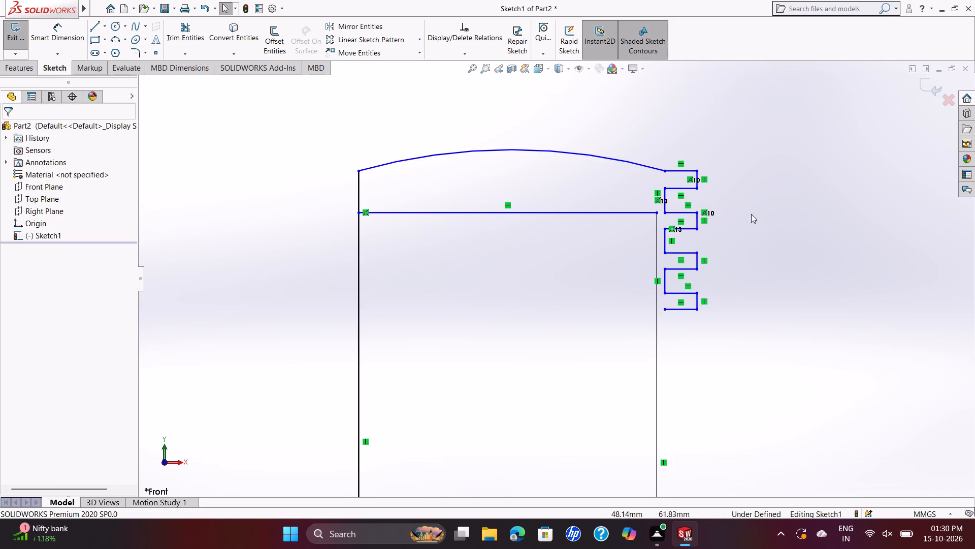
{"action": "scroll", "coordinate": [760, 214], "scroll_direction": "up", "scroll_amount": 2}
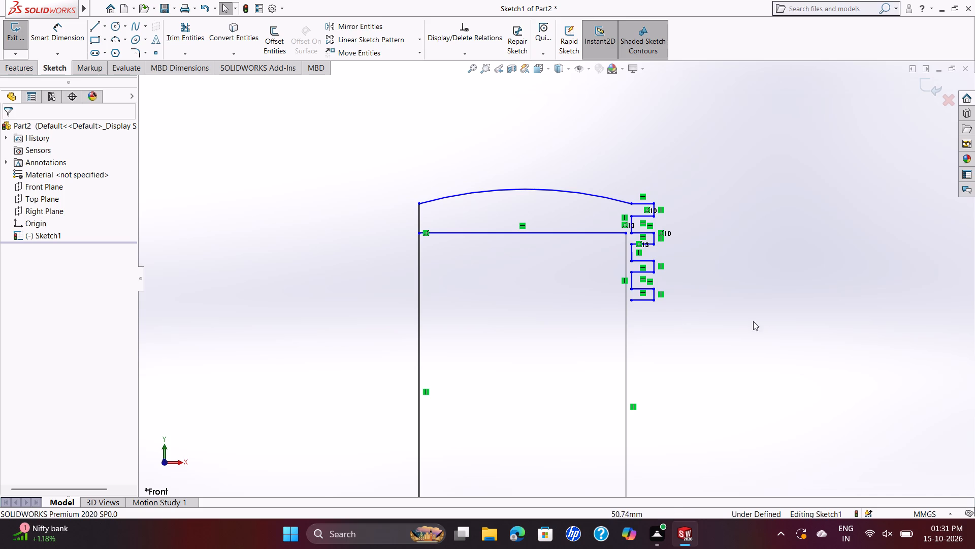
{"action": "scroll", "coordinate": [817, 338], "scroll_direction": "down", "scroll_amount": 2}
{"action": "scroll", "coordinate": [727, 363], "scroll_direction": "up", "scroll_amount": 4}
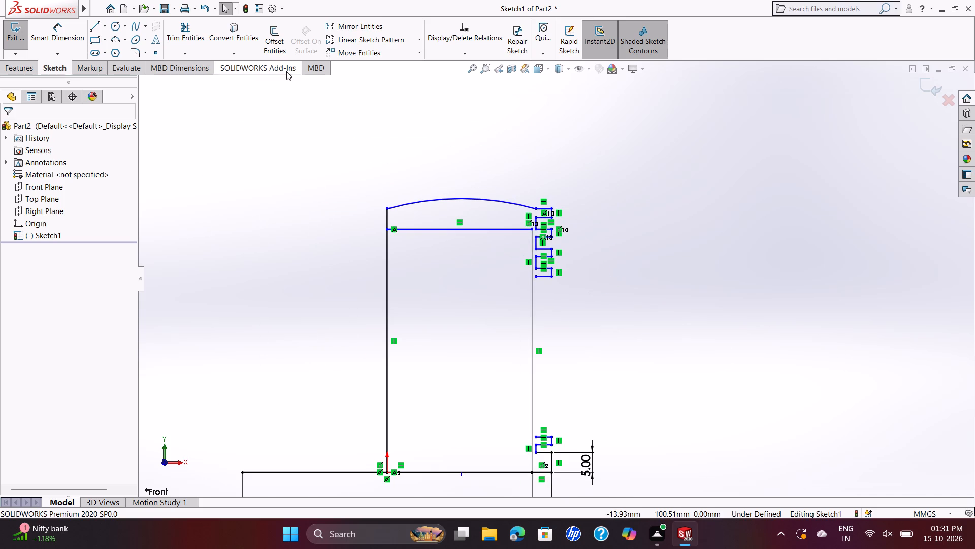
{"action": "left_click", "coordinate": [92, 26]}
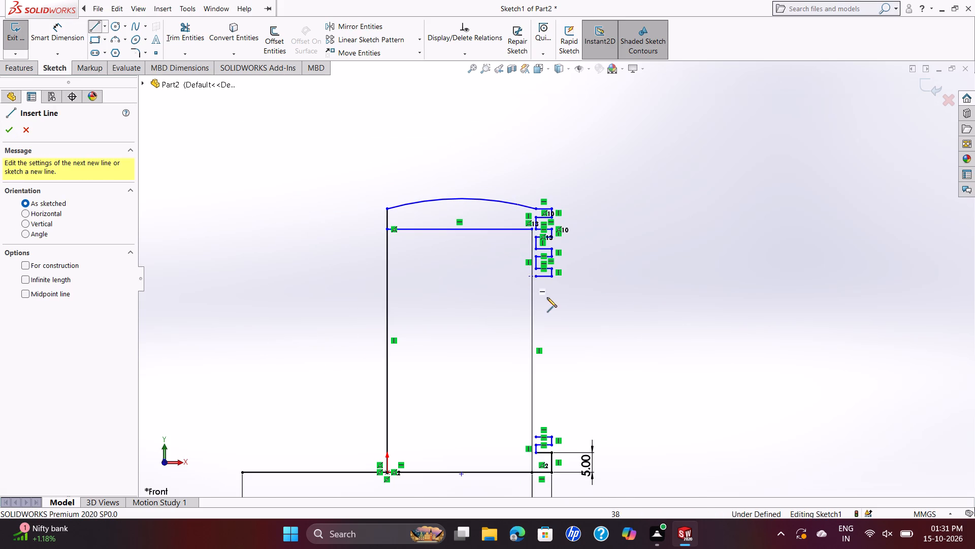
{"action": "left_click", "coordinate": [534, 278]}
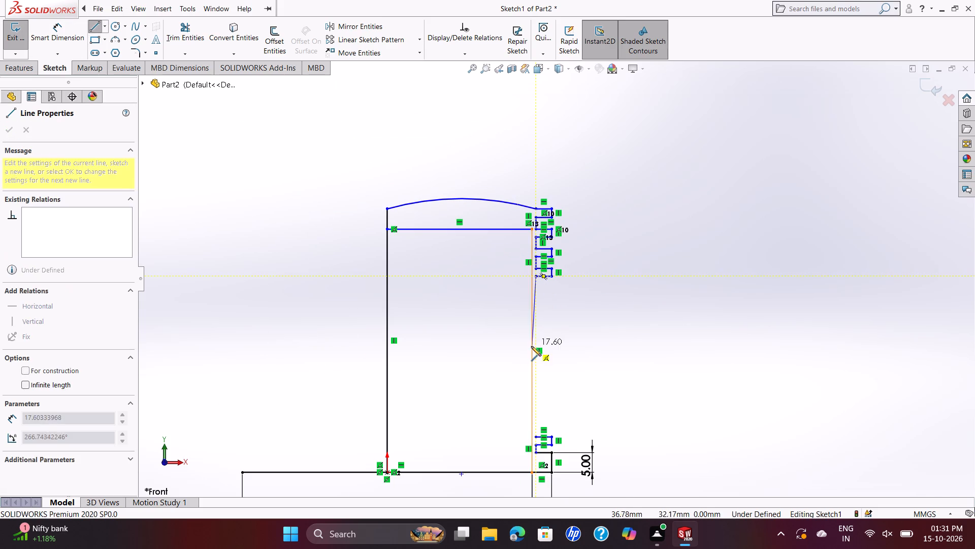
{"action": "left_click", "coordinate": [535, 437]}
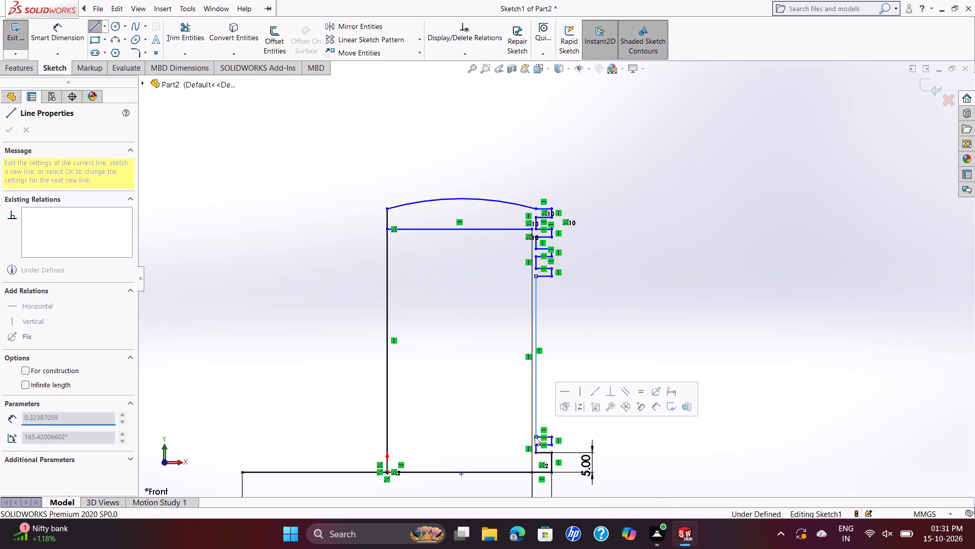
{"action": "left_click", "coordinate": [602, 316]}
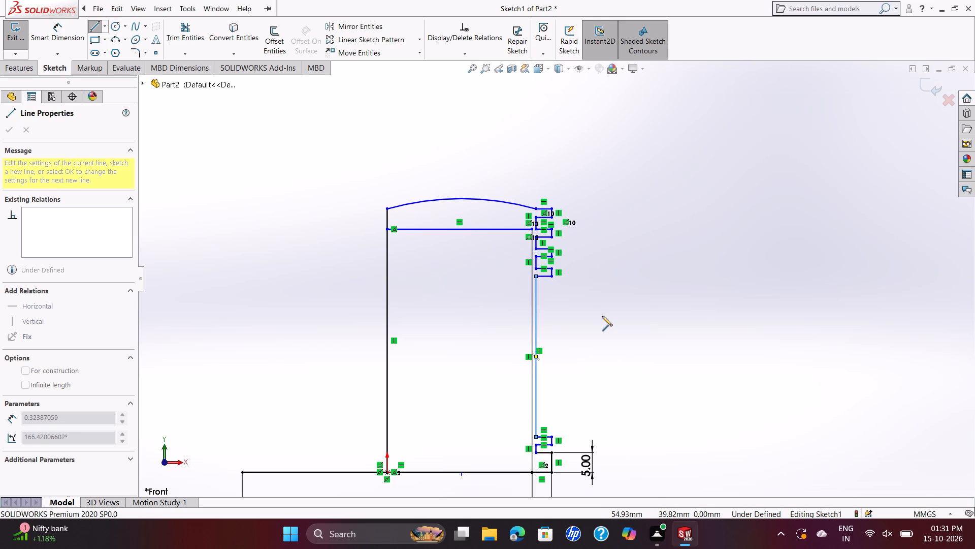
{"action": "key", "text": "Escape"}
{"action": "key", "text": "Escape"}
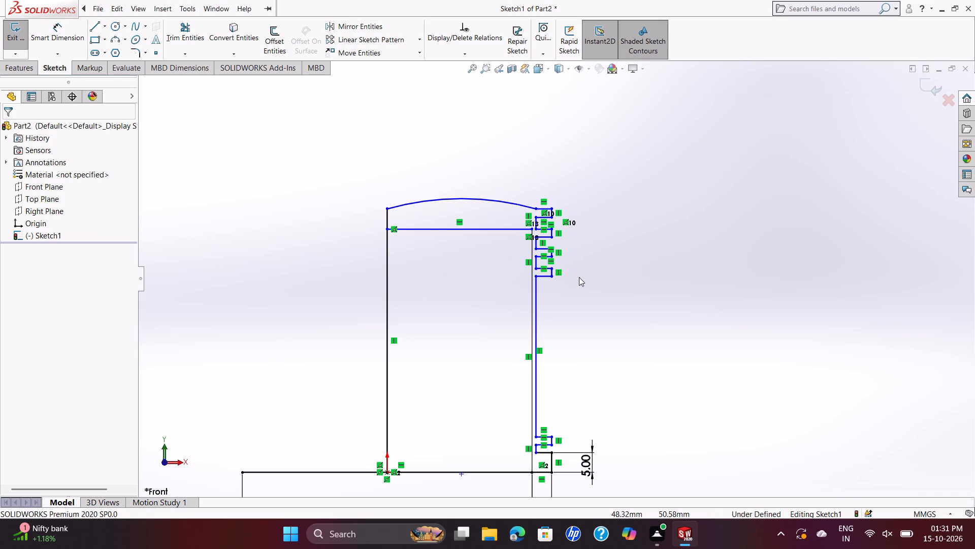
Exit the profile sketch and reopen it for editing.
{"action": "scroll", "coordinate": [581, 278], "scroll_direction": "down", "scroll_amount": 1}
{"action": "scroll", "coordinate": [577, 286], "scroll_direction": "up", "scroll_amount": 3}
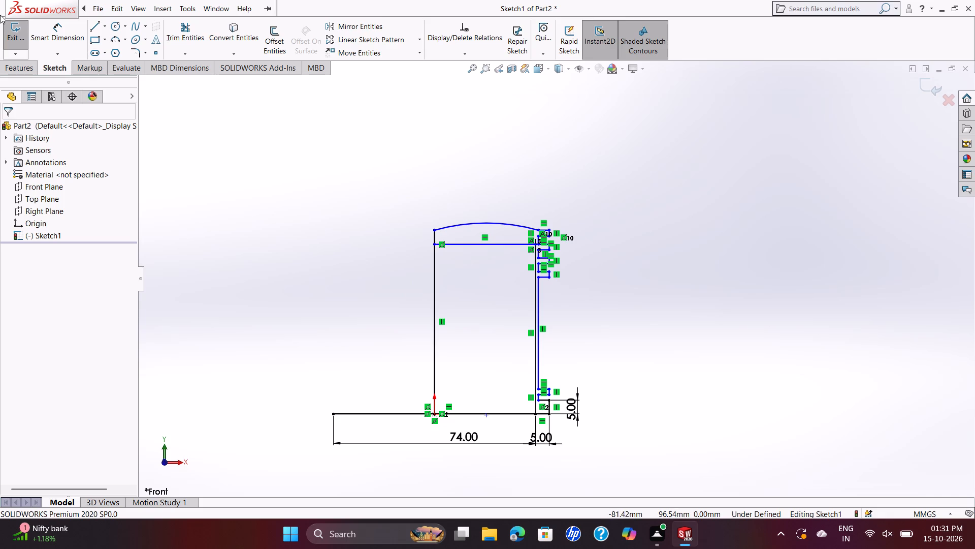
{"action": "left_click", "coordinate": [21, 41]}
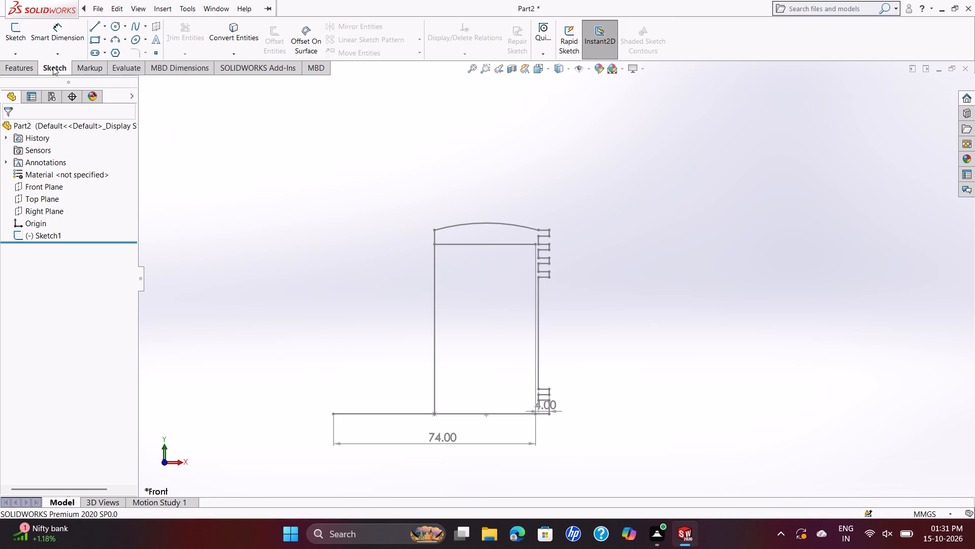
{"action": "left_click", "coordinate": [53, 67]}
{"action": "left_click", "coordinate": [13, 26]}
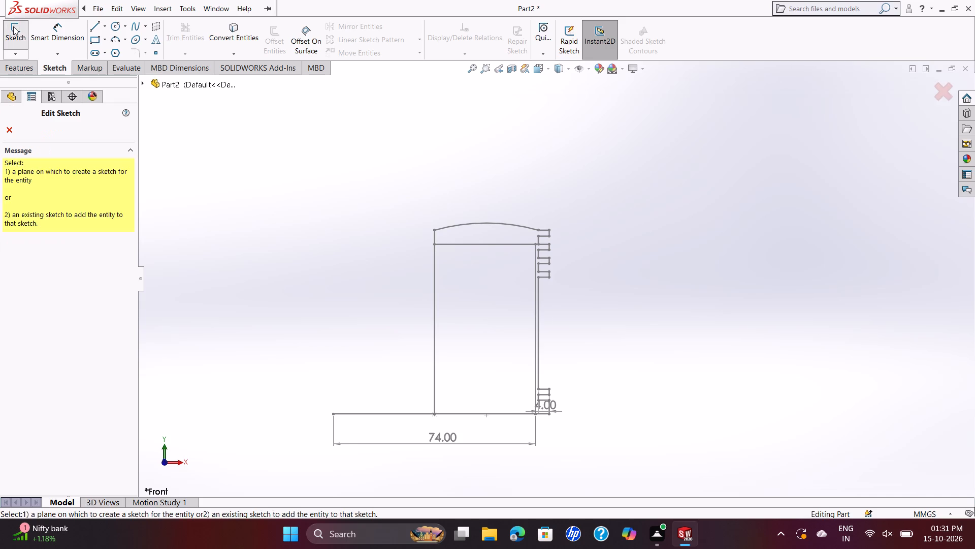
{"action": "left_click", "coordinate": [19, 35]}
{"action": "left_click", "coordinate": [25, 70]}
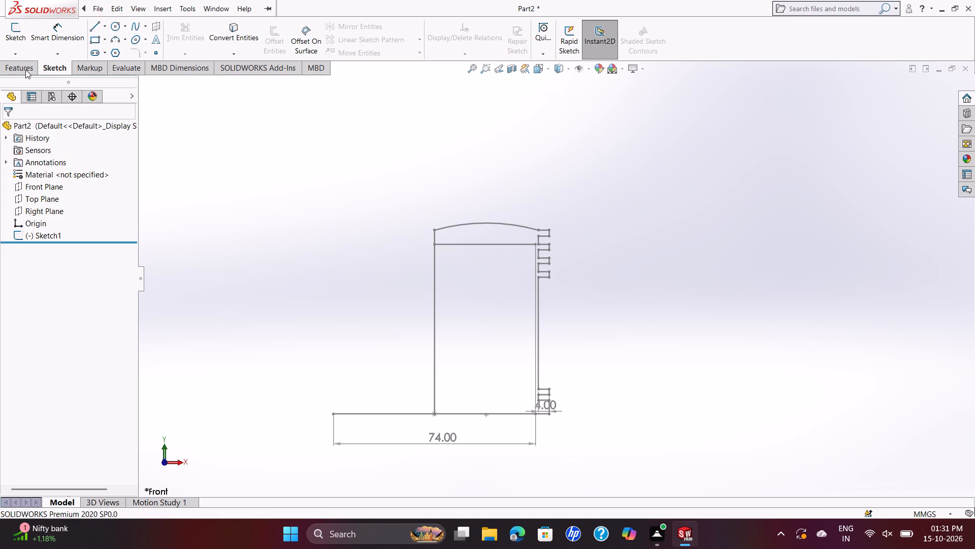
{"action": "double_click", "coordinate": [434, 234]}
Examine the upper teeth and their corner connections along the profile's toothed side.
{"action": "scroll", "coordinate": [564, 230], "scroll_direction": "up", "scroll_amount": 2}
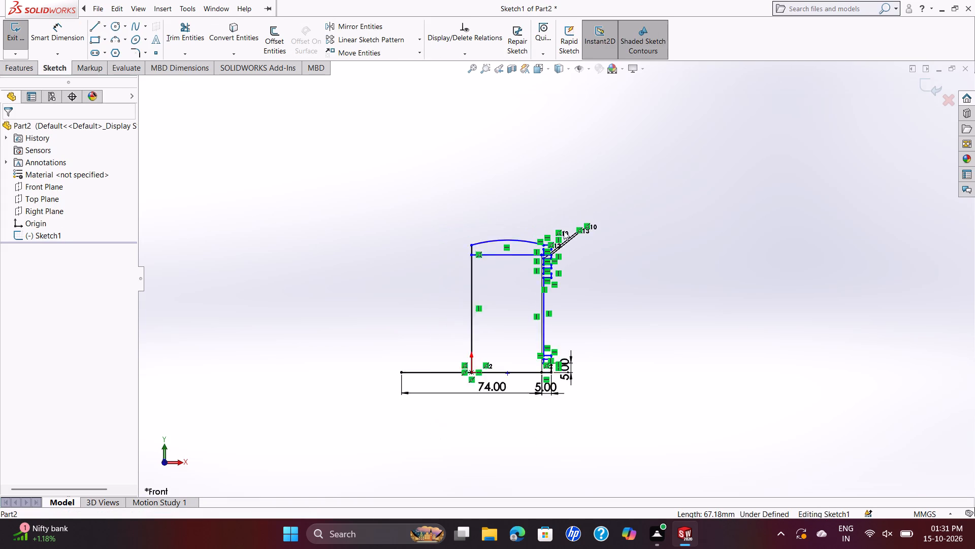
{"action": "scroll", "coordinate": [564, 231], "scroll_direction": "up", "scroll_amount": 1}
{"action": "scroll", "coordinate": [571, 265], "scroll_direction": "down", "scroll_amount": 8}
{"action": "scroll", "coordinate": [620, 239], "scroll_direction": "down", "scroll_amount": 3}
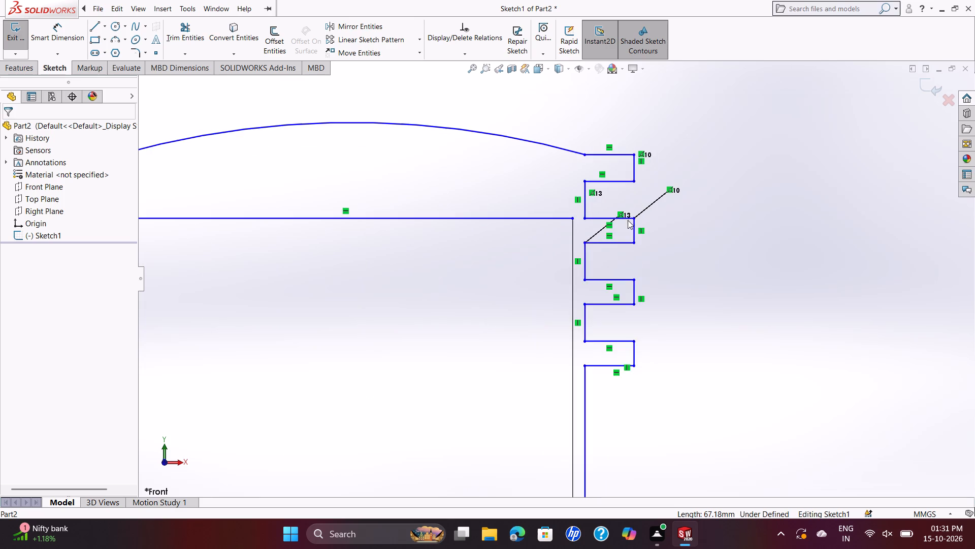
{"action": "scroll", "coordinate": [628, 220], "scroll_direction": "down", "scroll_amount": 7}
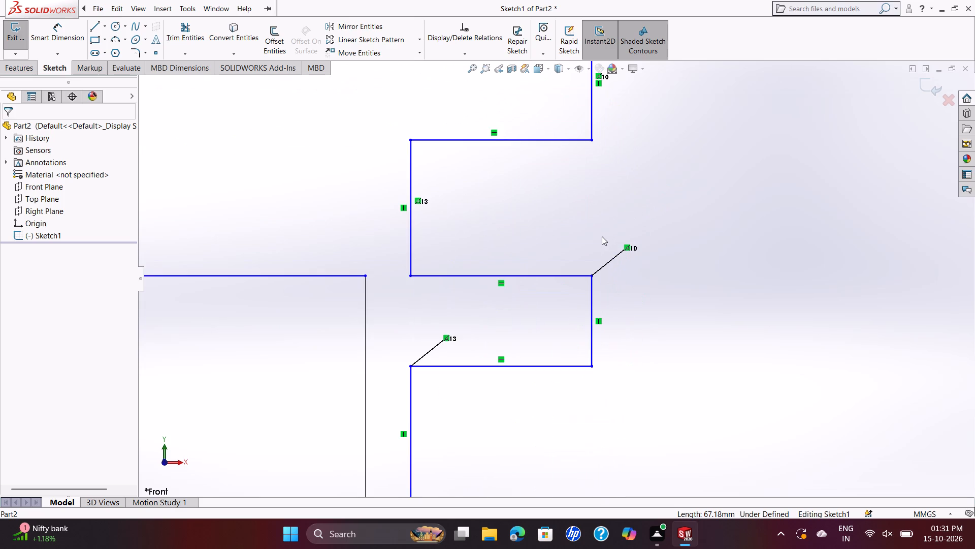
{"action": "scroll", "coordinate": [600, 234], "scroll_direction": "up", "scroll_amount": 14}
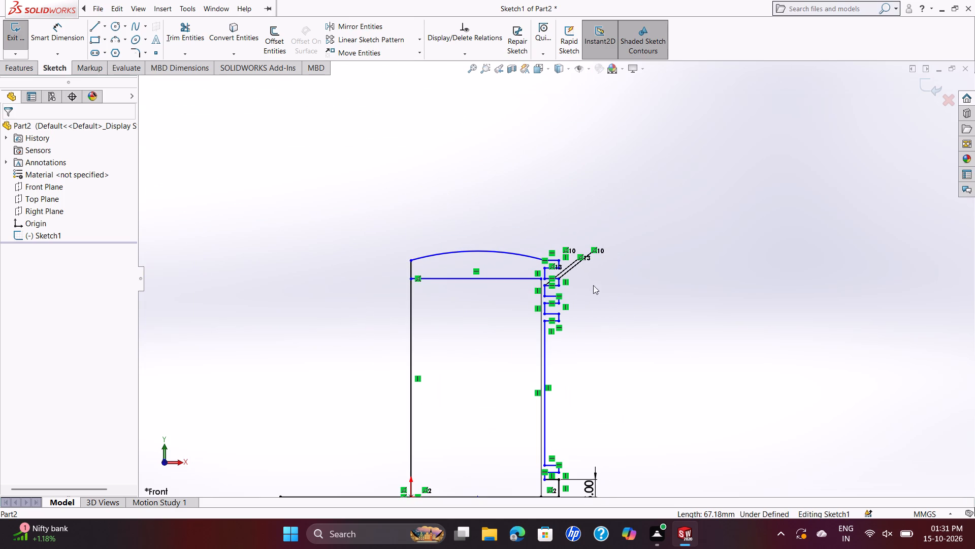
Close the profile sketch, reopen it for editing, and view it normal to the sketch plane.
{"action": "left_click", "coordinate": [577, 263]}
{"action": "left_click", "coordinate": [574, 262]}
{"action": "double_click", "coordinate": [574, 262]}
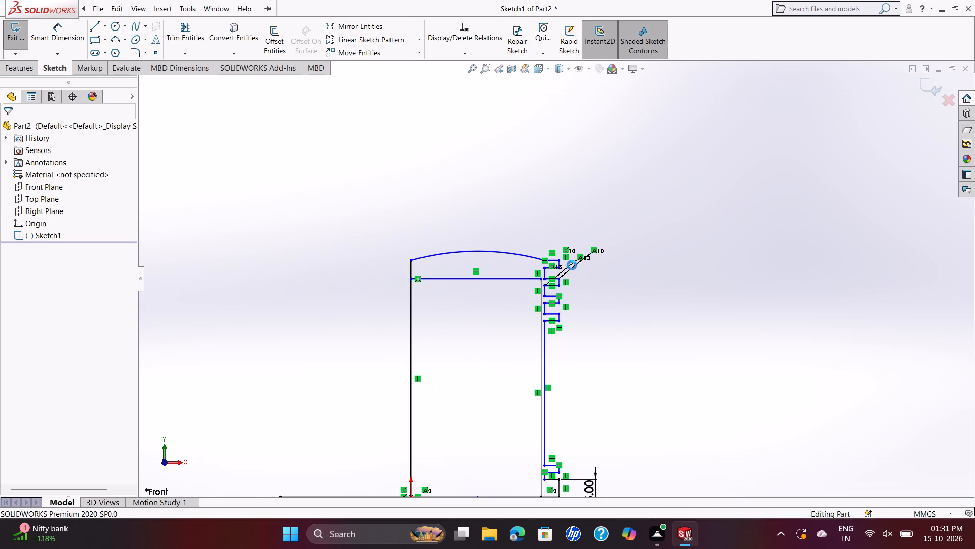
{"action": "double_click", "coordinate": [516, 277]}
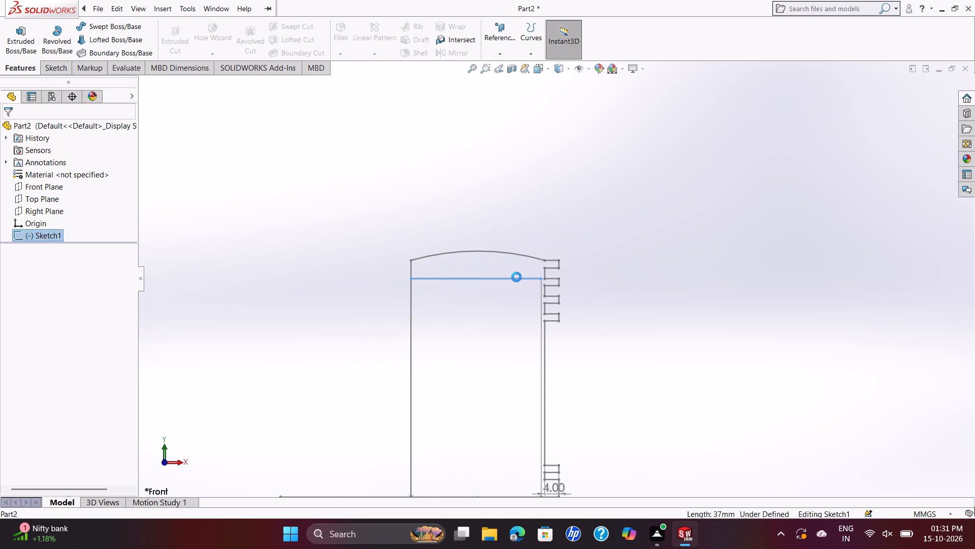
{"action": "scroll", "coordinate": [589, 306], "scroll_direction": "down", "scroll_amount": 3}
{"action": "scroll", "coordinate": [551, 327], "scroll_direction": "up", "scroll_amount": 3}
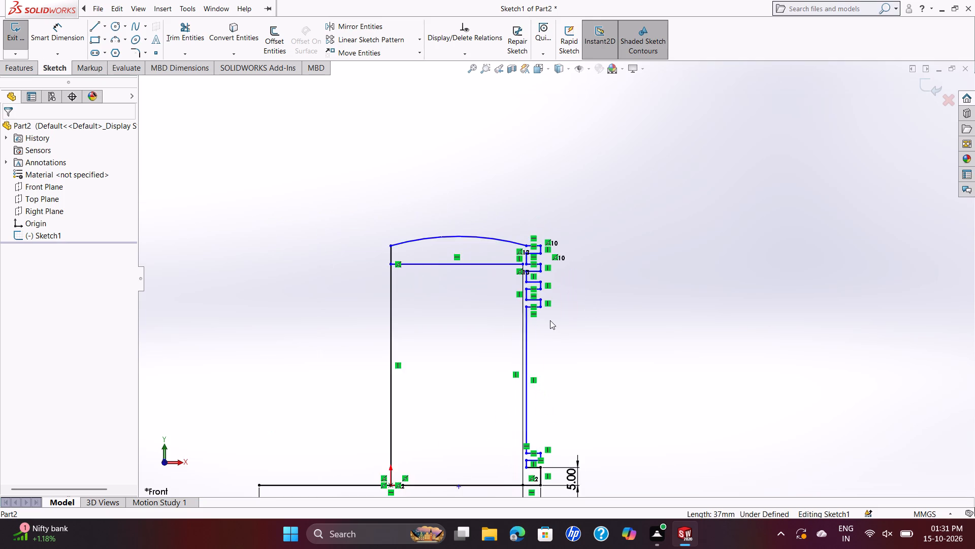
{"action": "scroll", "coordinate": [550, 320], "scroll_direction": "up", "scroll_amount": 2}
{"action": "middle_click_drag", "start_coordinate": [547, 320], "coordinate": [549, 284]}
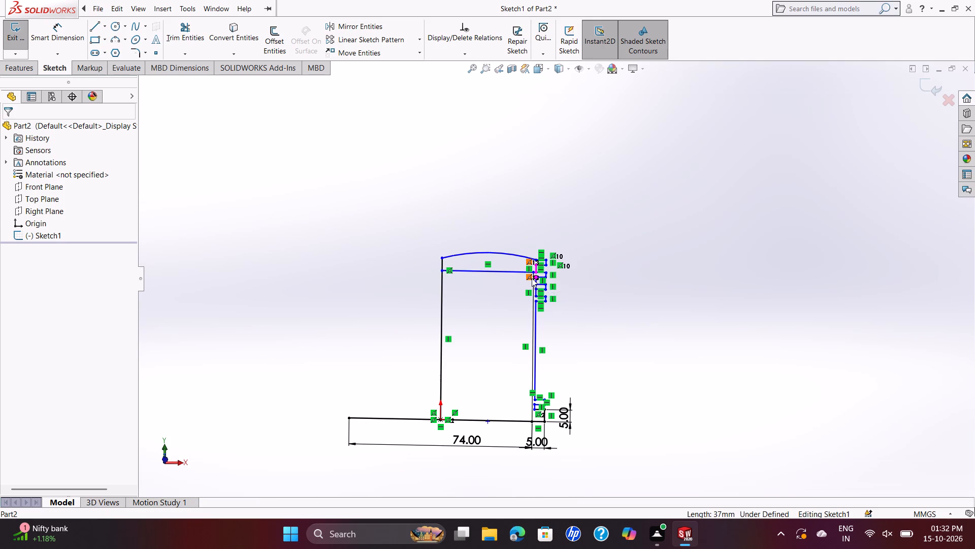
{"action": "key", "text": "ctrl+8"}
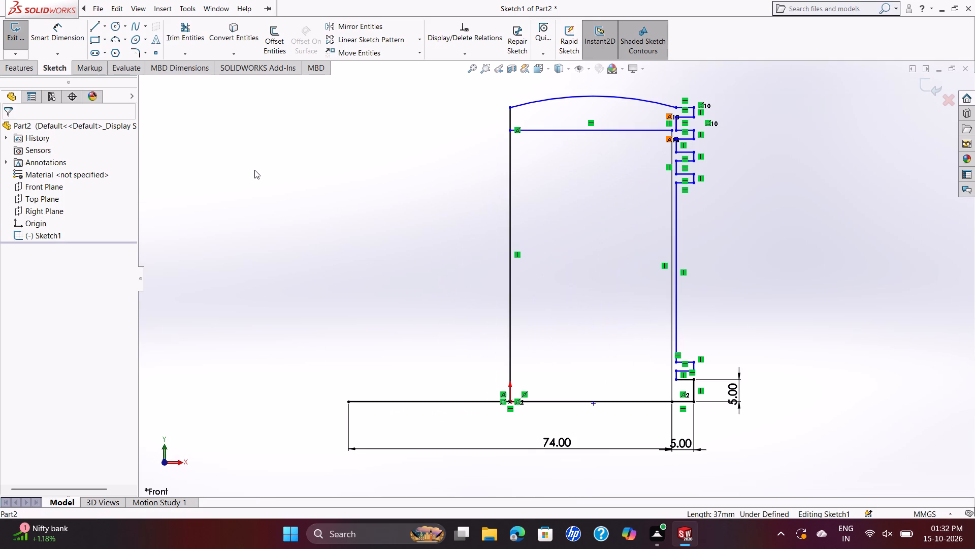
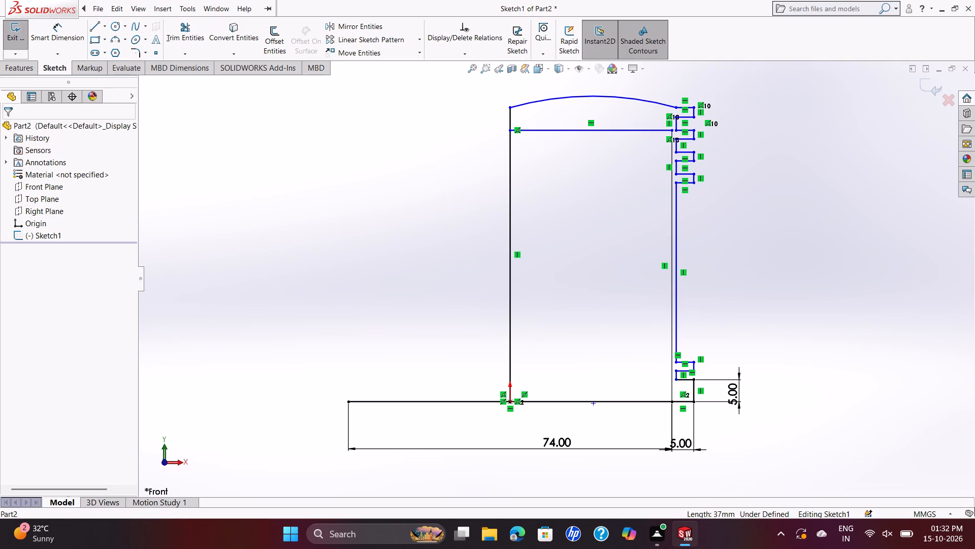
Switch from the sketching tools to the solid feature commands with the profile sketch still open.
{"action": "left_click", "coordinate": [29, 73]}
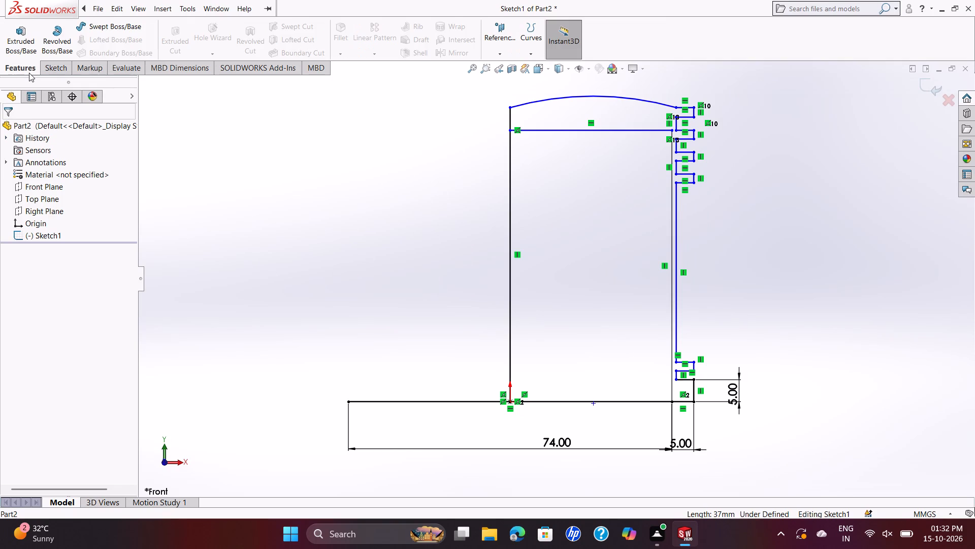
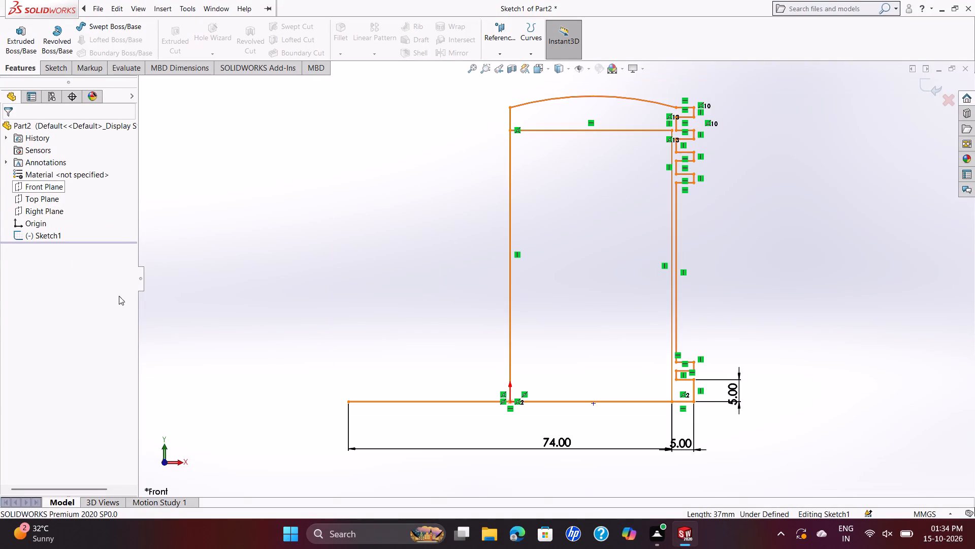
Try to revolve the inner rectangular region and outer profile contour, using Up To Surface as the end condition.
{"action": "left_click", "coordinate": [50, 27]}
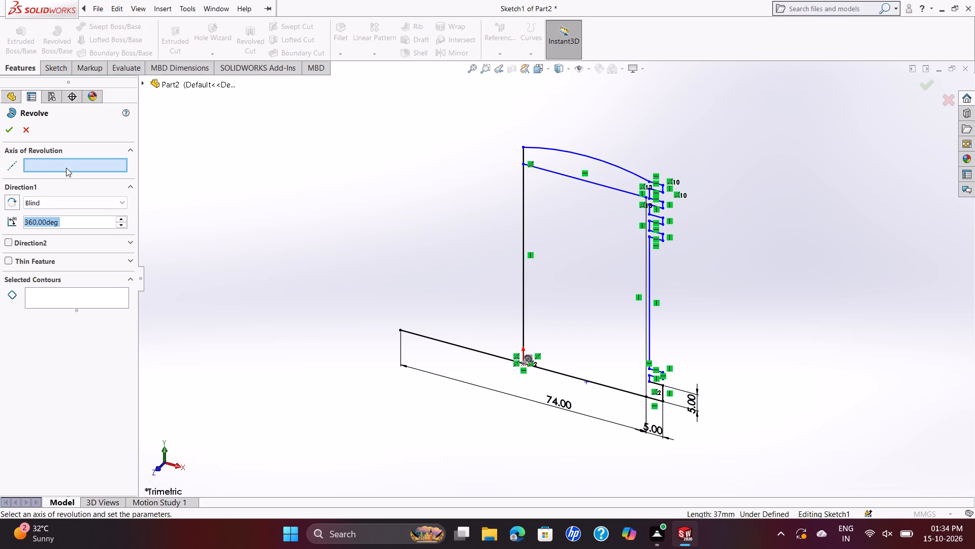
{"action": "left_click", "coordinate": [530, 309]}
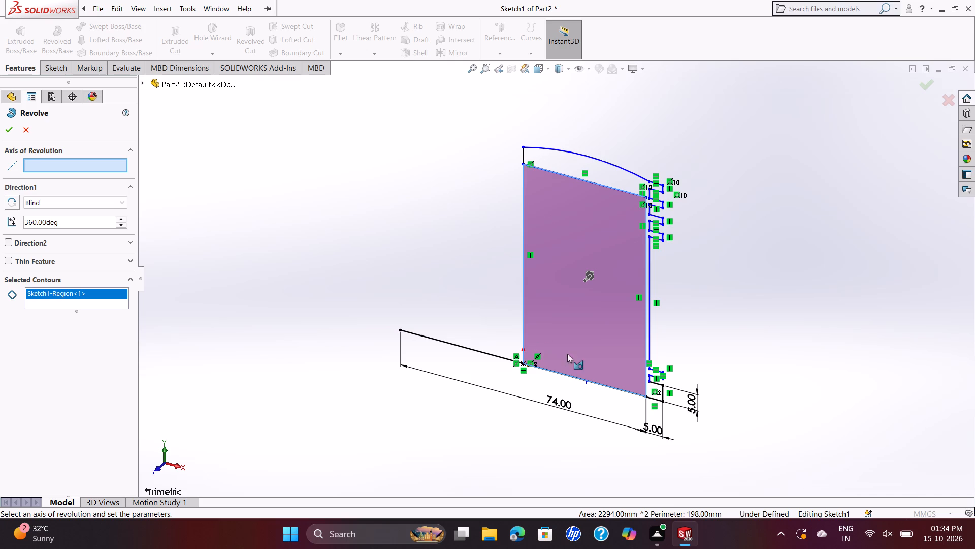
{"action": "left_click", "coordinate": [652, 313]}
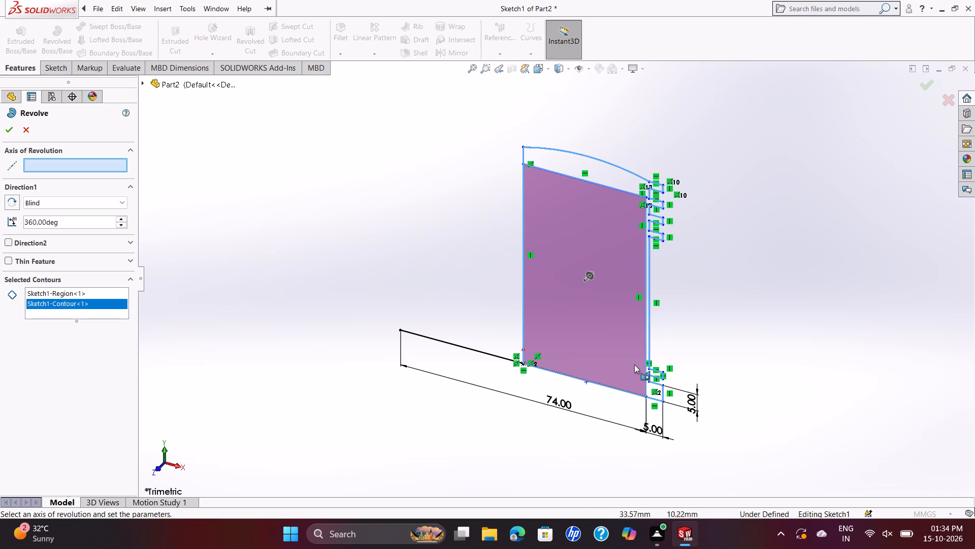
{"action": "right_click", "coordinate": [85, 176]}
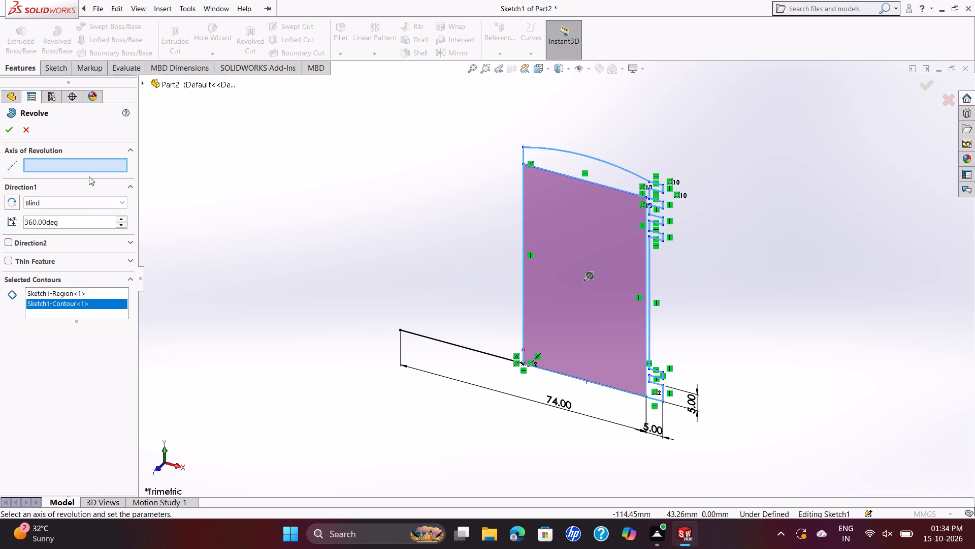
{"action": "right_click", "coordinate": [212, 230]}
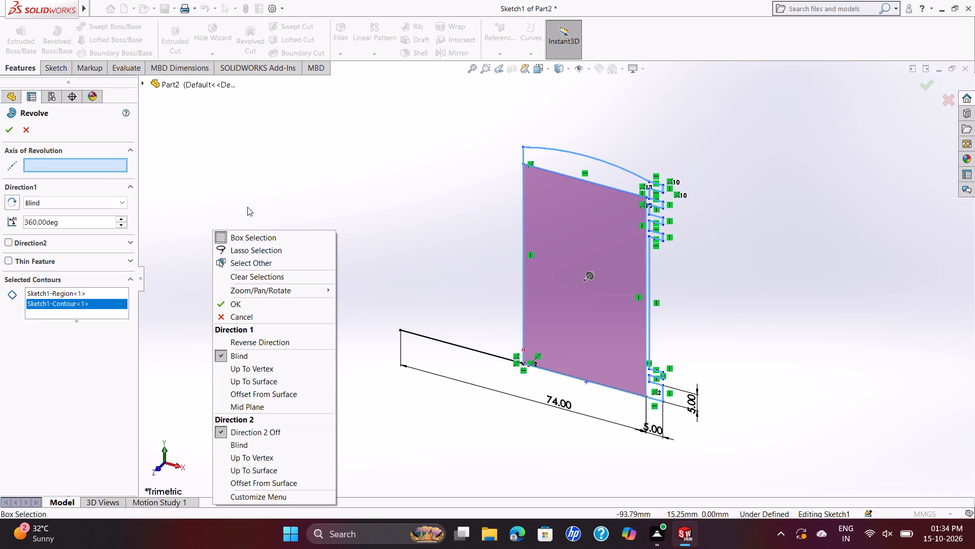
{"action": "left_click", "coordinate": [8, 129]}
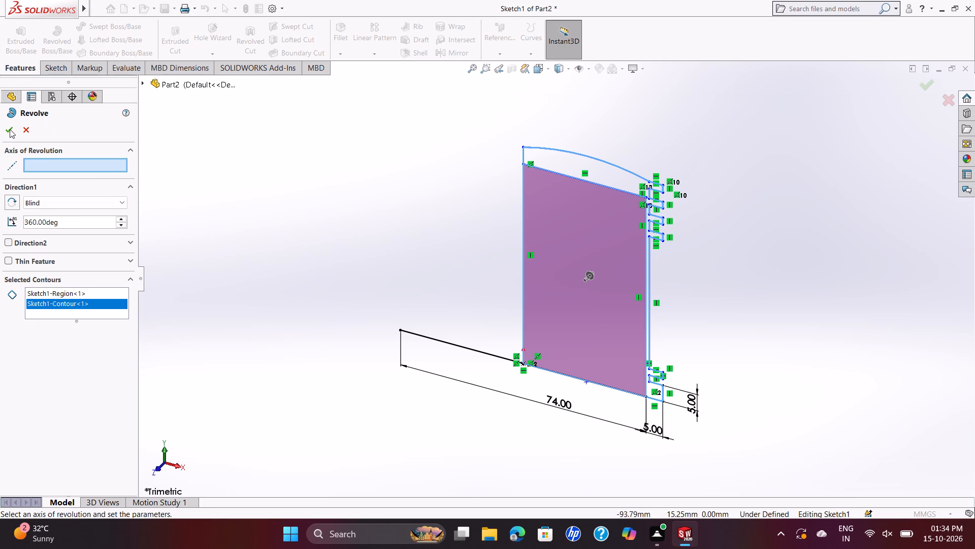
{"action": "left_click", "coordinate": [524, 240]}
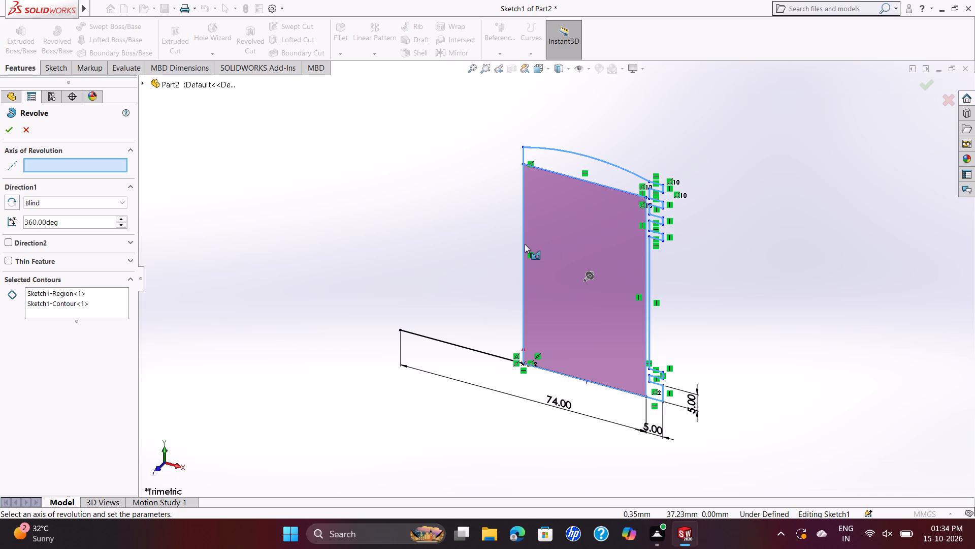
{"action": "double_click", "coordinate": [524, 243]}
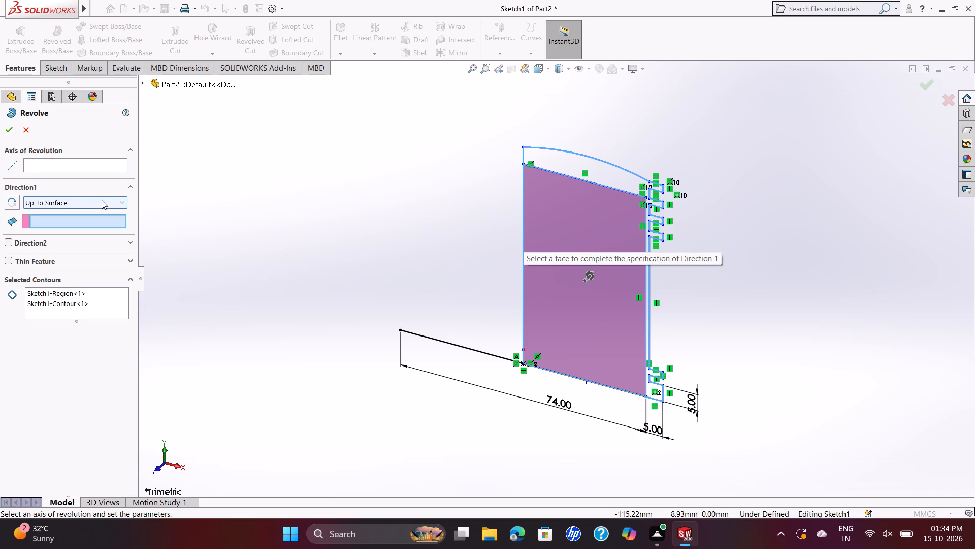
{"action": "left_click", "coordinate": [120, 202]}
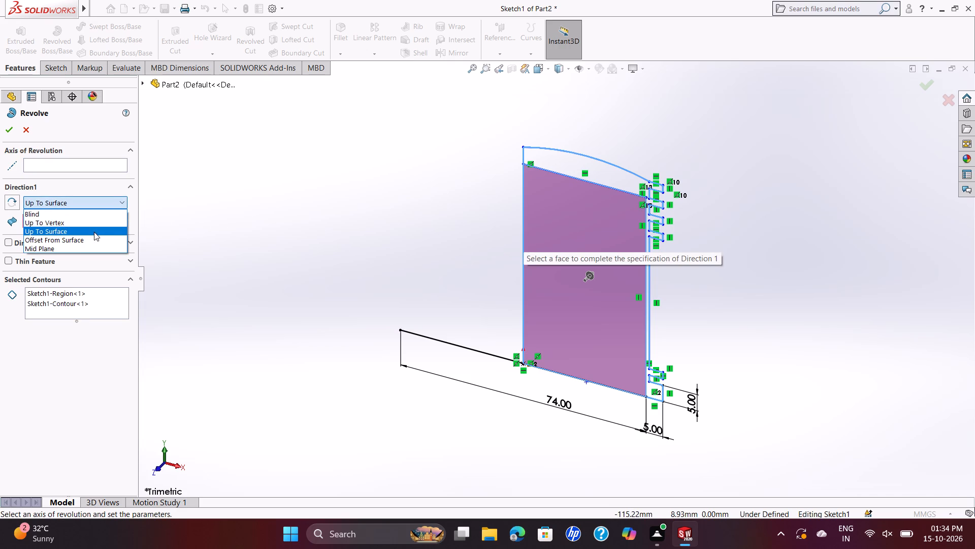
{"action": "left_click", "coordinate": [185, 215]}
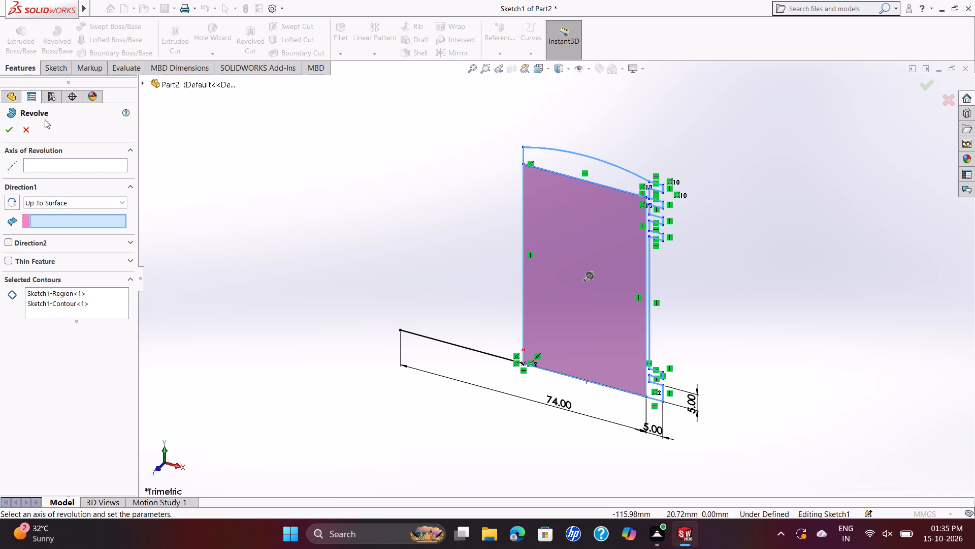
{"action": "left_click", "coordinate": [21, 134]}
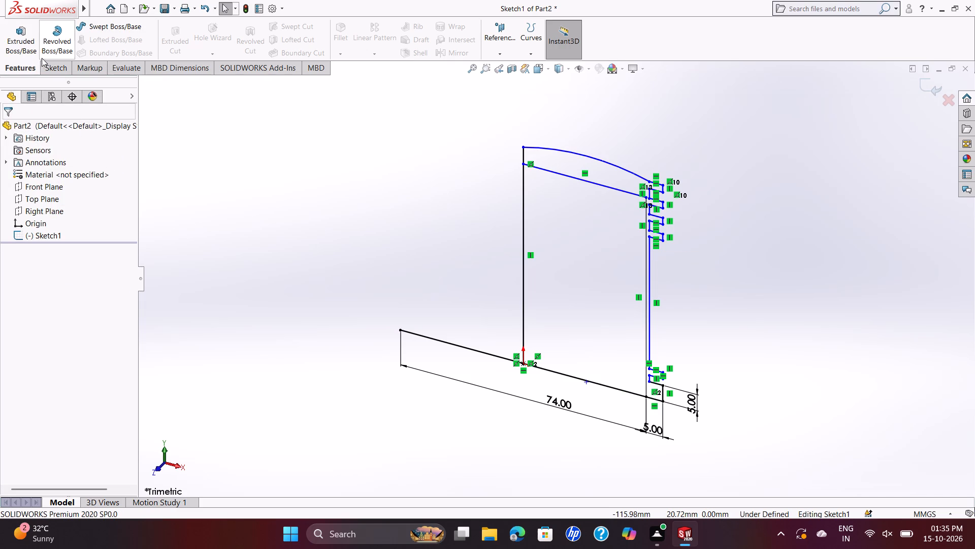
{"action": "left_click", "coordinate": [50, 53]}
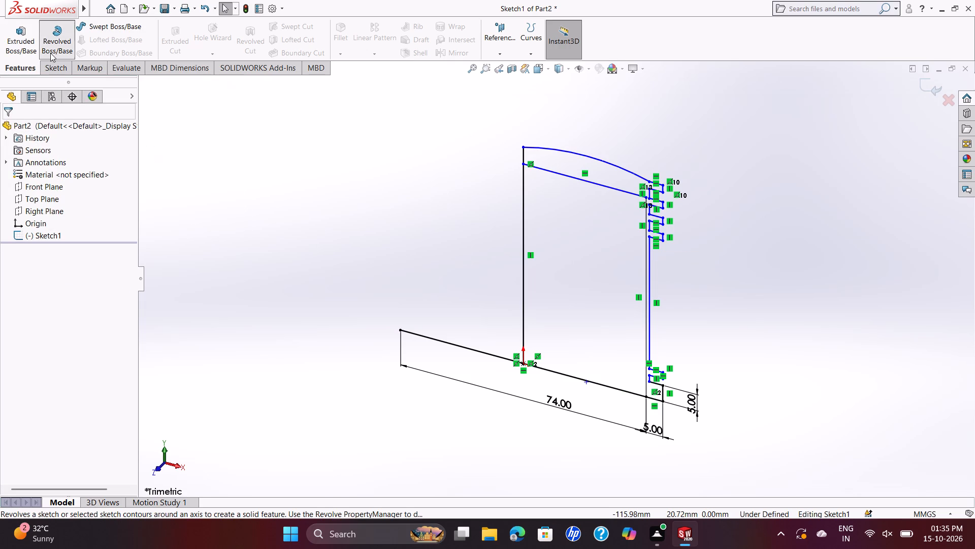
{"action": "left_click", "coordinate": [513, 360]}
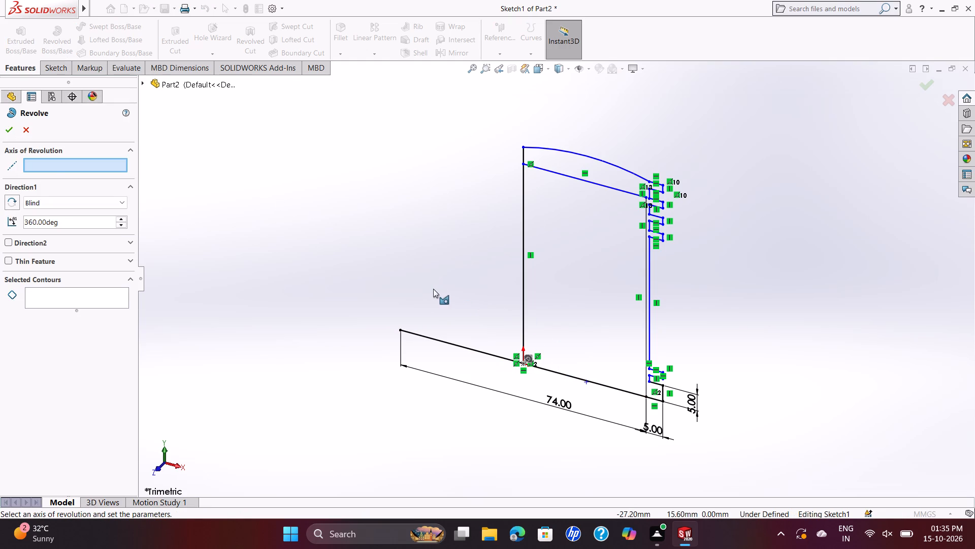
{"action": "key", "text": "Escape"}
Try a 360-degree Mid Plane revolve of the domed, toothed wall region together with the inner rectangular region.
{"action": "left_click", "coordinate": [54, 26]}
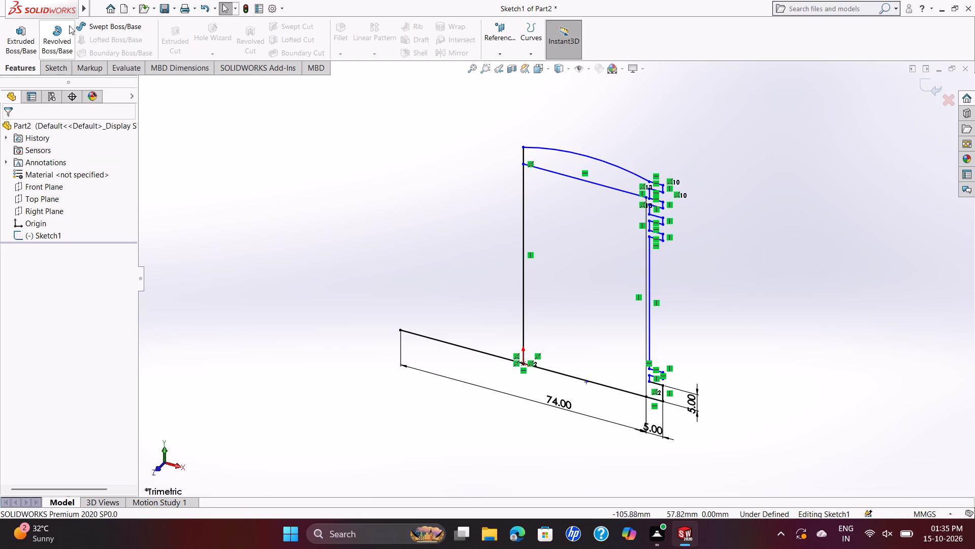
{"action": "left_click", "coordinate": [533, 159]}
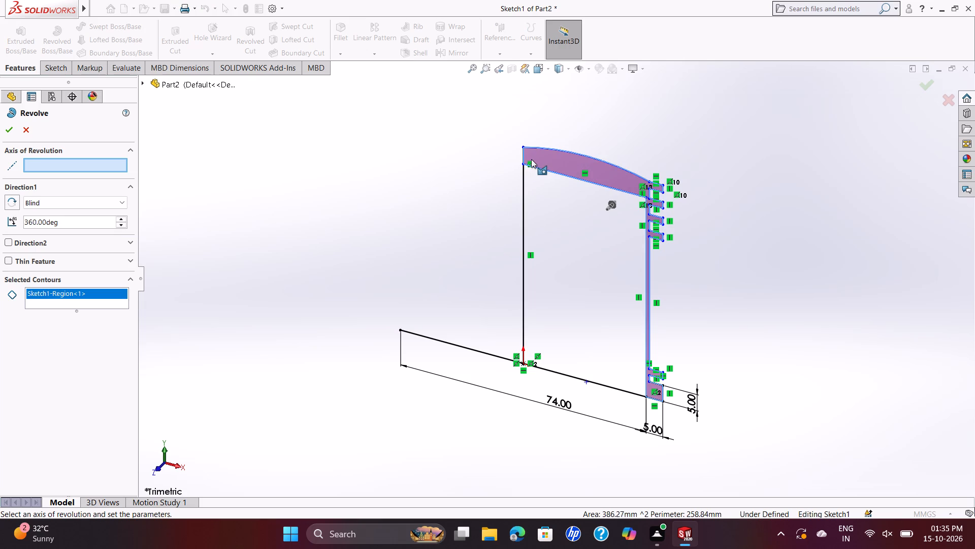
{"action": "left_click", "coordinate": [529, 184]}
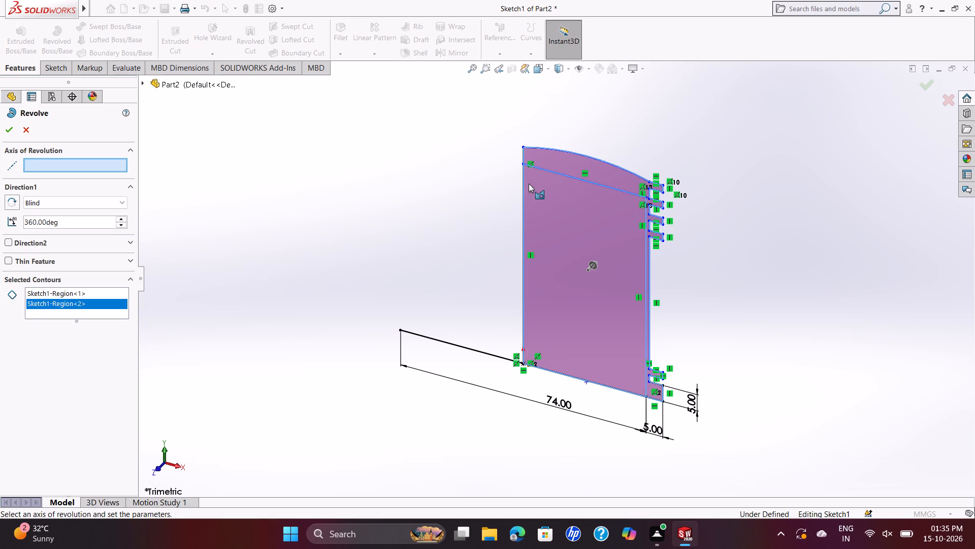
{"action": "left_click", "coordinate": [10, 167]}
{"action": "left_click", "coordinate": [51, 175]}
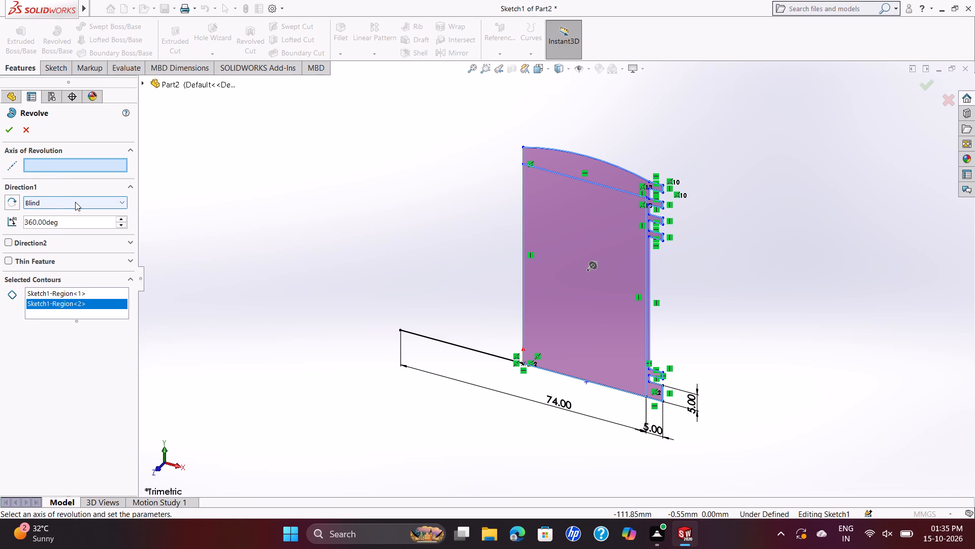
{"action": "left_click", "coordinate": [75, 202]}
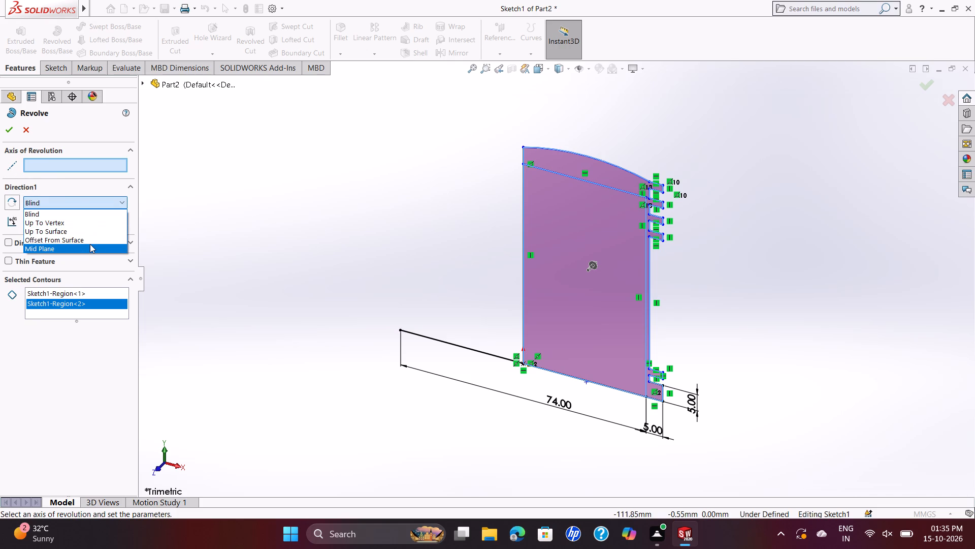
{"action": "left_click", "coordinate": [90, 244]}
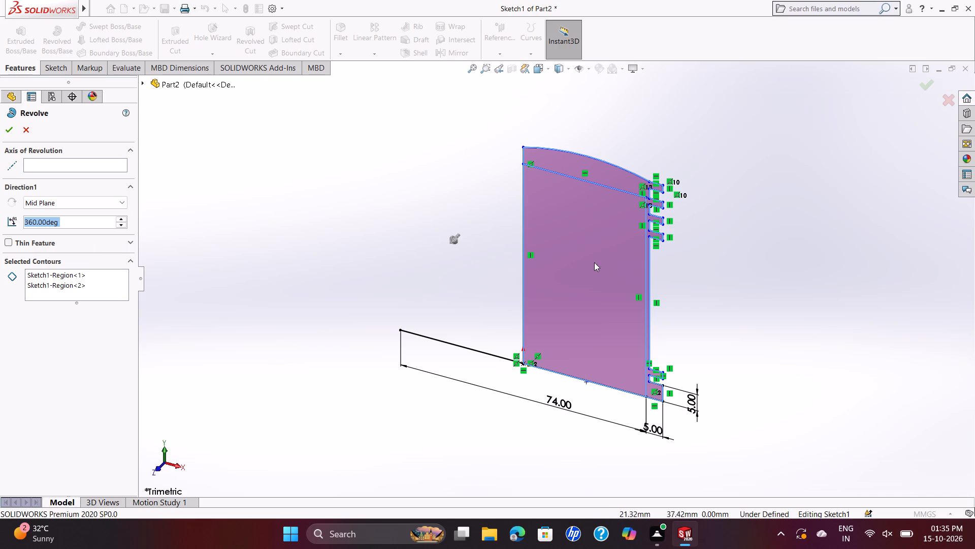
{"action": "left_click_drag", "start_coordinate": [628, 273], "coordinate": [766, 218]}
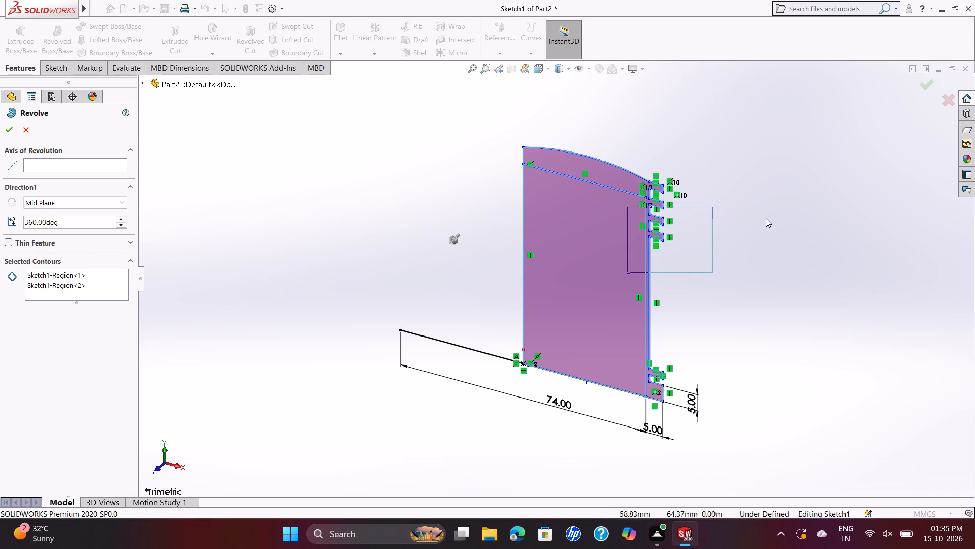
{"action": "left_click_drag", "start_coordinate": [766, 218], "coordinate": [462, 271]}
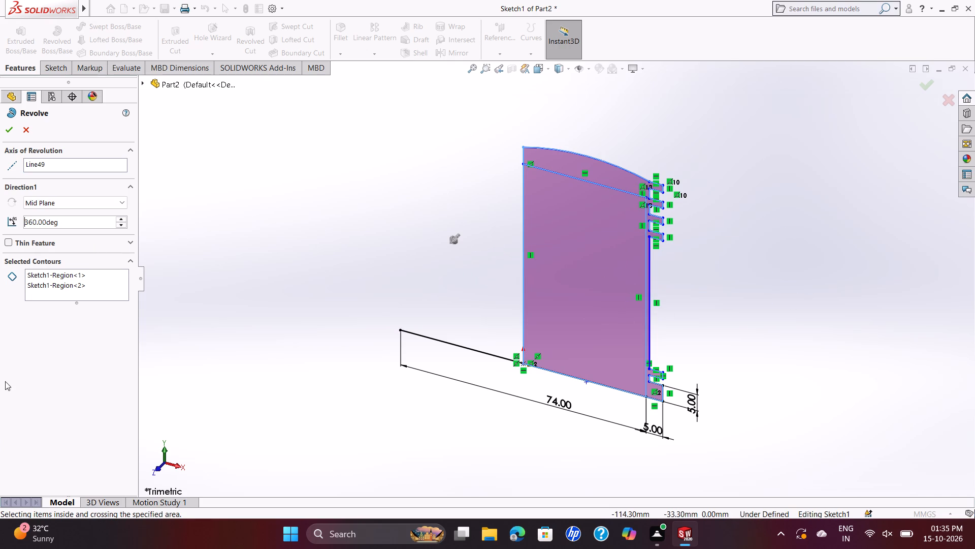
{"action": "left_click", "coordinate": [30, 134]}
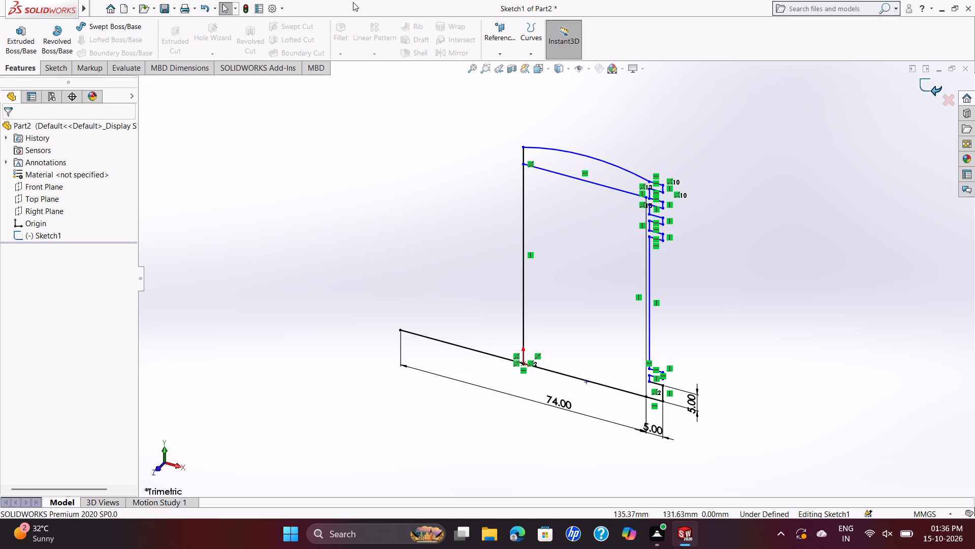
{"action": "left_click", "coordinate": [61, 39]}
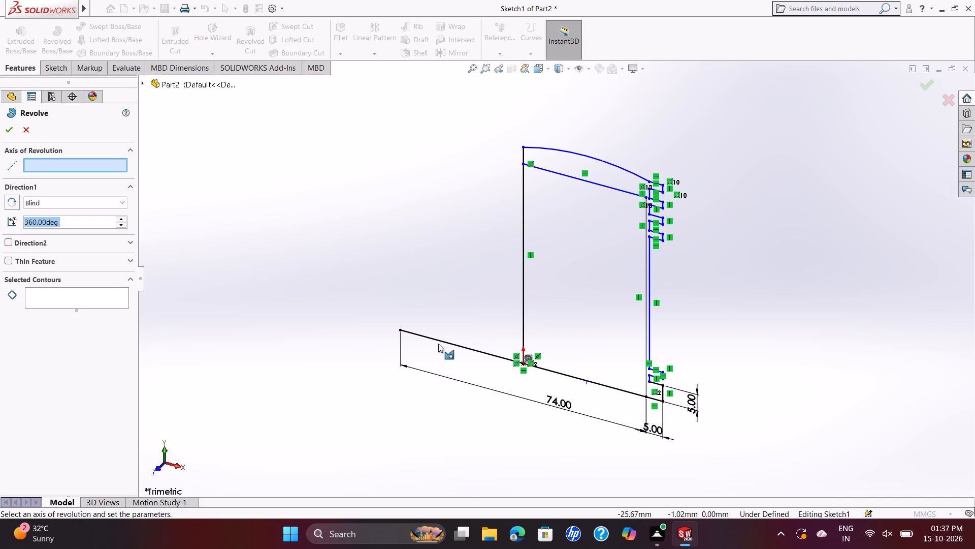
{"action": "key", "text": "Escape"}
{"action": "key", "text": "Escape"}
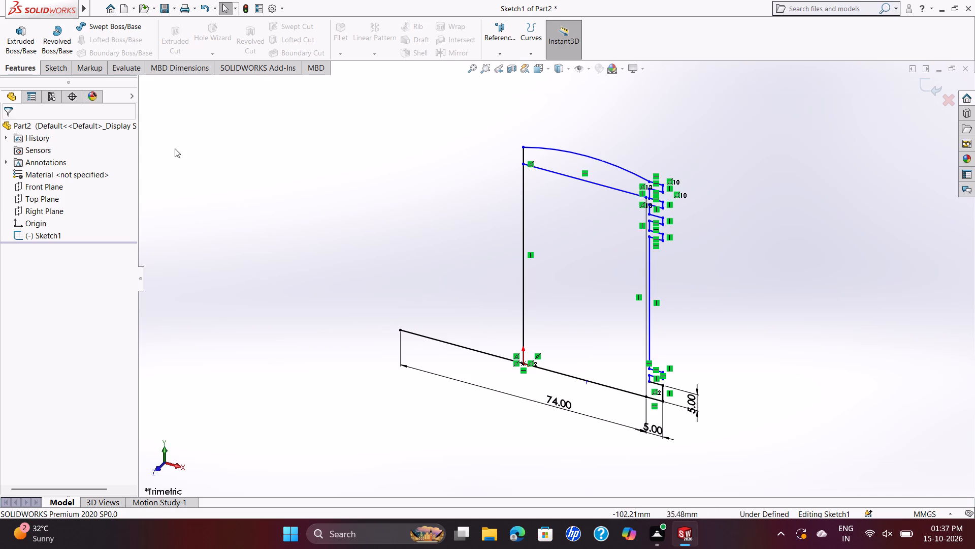
Trim the base line's overhang outside the central vertical line with Trim to closest, accepting deletion of the attached relation and dimension.
{"action": "left_click", "coordinate": [63, 75]}
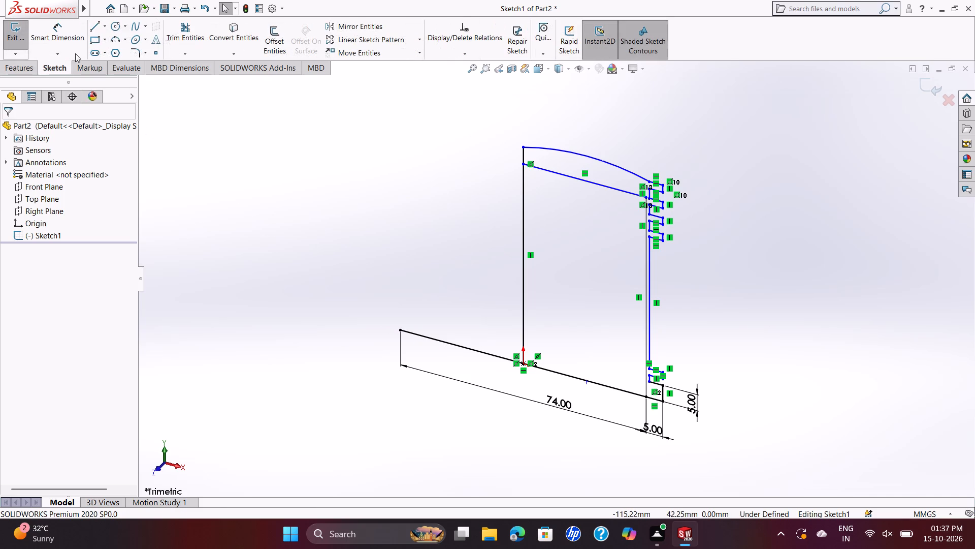
{"action": "left_click", "coordinate": [185, 39]}
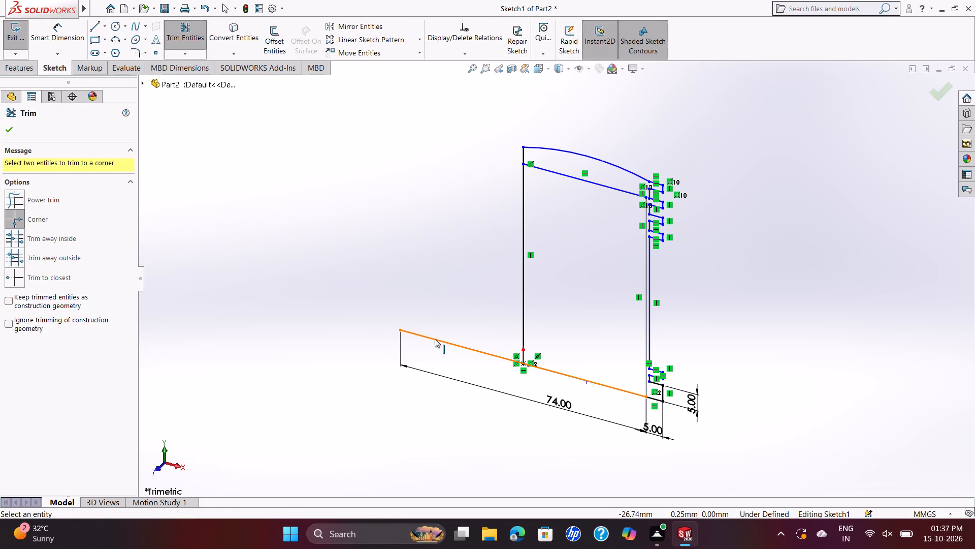
{"action": "left_click", "coordinate": [21, 279]}
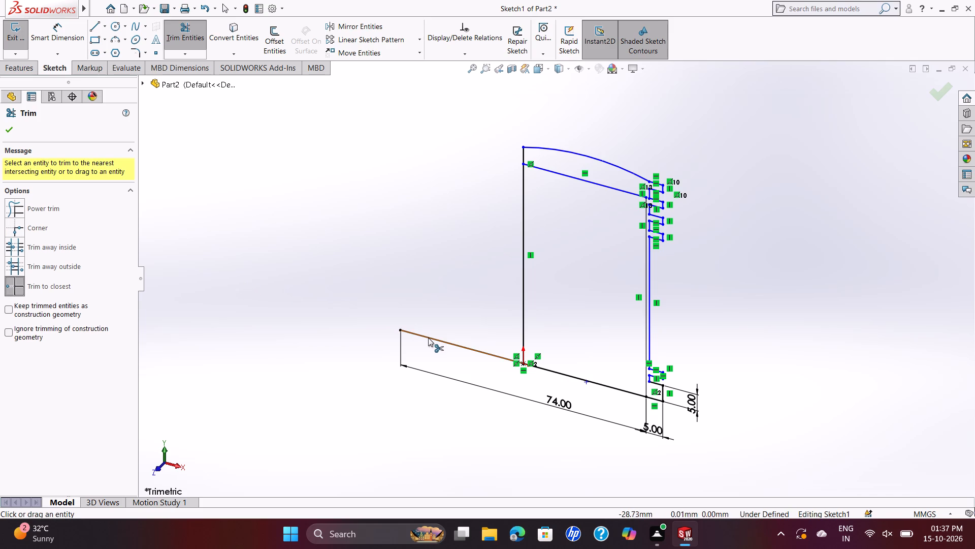
{"action": "left_click", "coordinate": [428, 338]}
{"action": "left_click", "coordinate": [507, 278]}
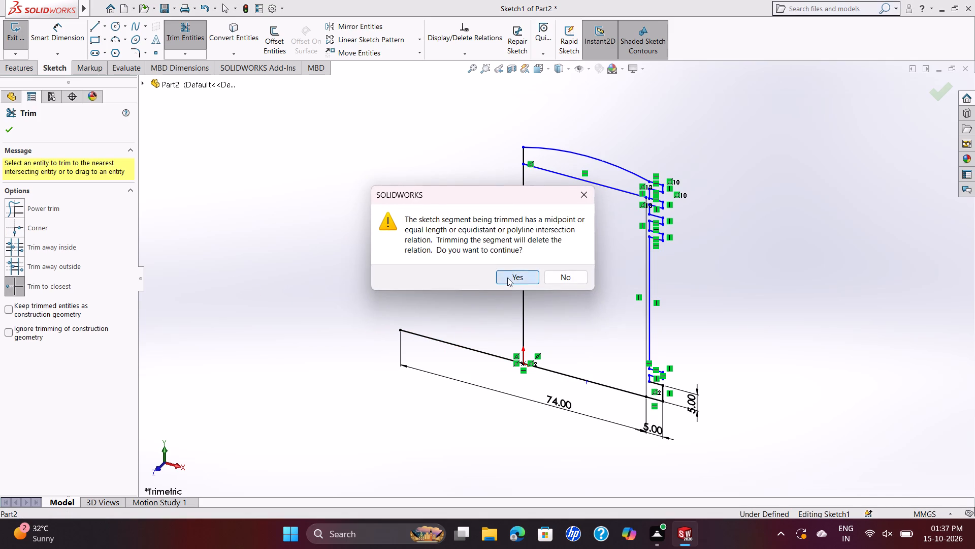
{"action": "left_click", "coordinate": [507, 278]}
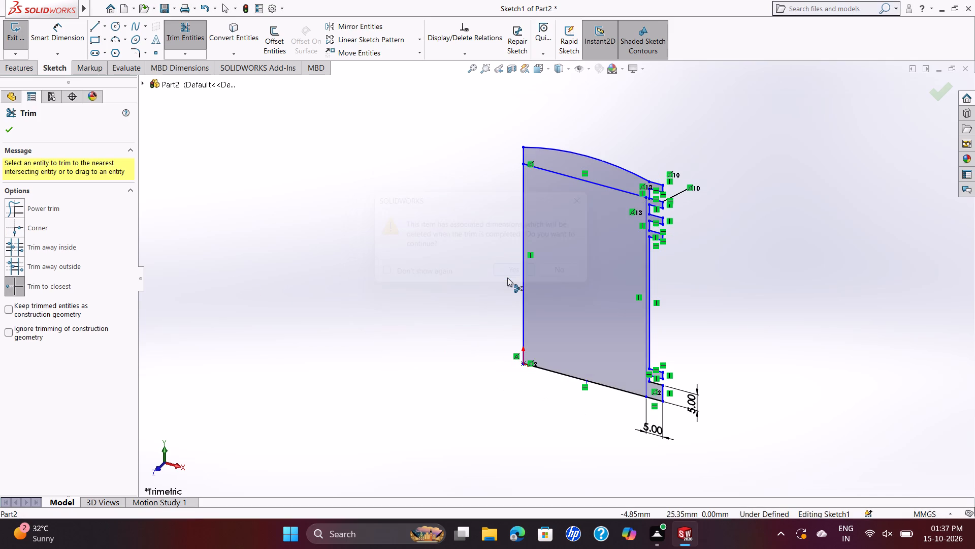
{"action": "key", "text": "Escape"}
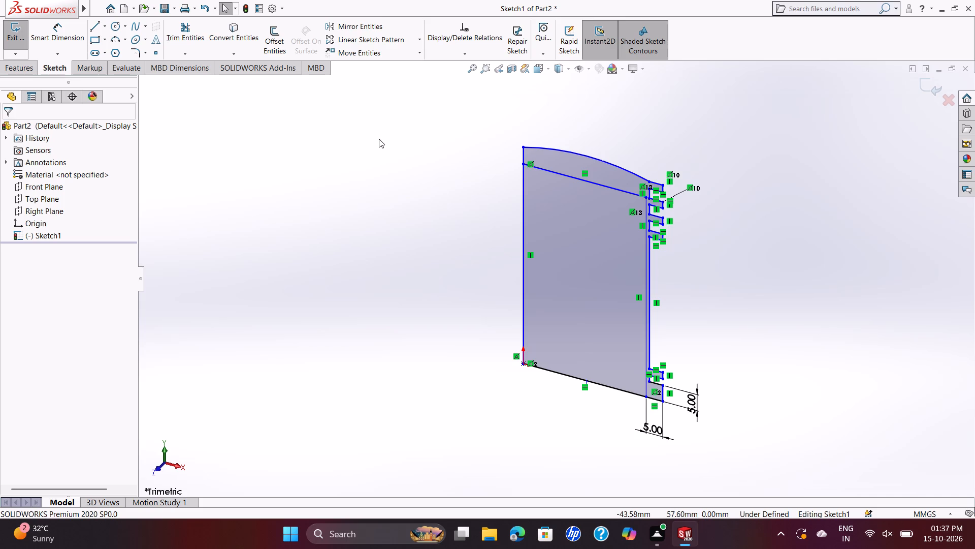
Delete the inner horizontal line just below the domed arc.
{"action": "left_click", "coordinate": [552, 173]}
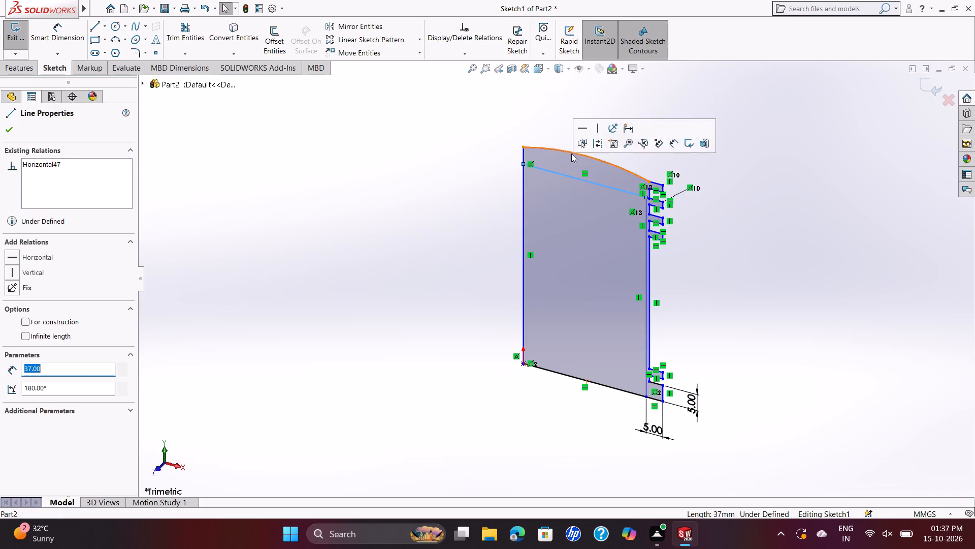
{"action": "right_click", "coordinate": [301, 192]}
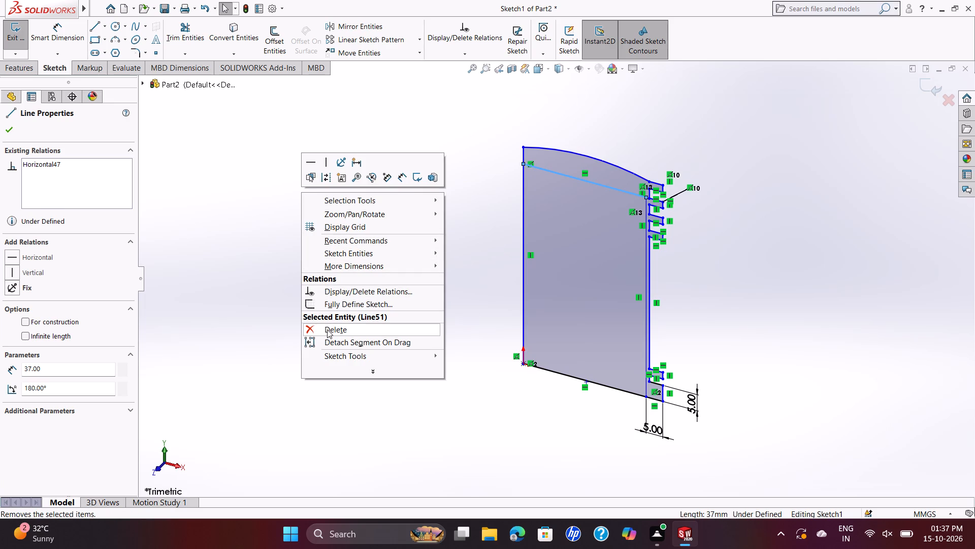
{"action": "left_click", "coordinate": [327, 329]}
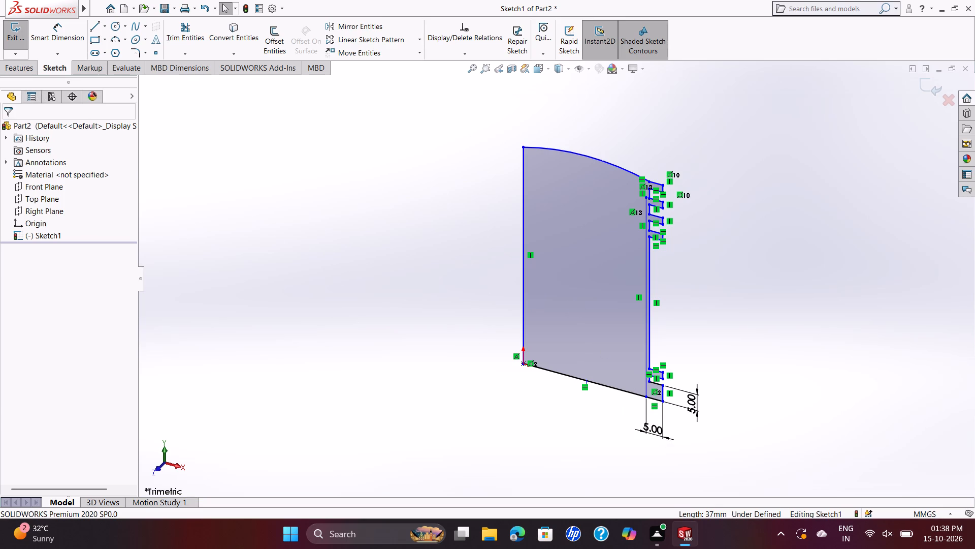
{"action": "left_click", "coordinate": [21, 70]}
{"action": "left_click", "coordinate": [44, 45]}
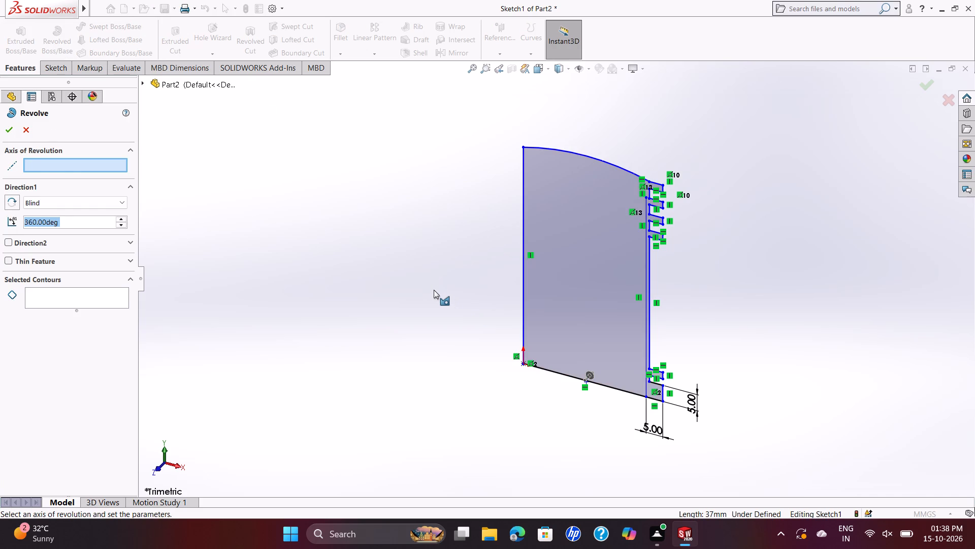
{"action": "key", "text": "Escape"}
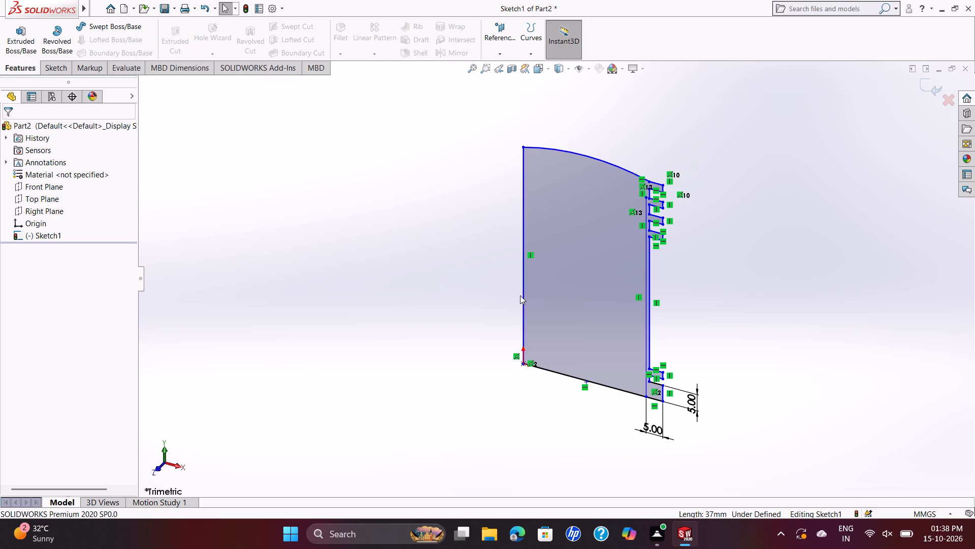
Convert the central vertical line of the profile to construction geometry.
{"action": "left_click", "coordinate": [522, 298]}
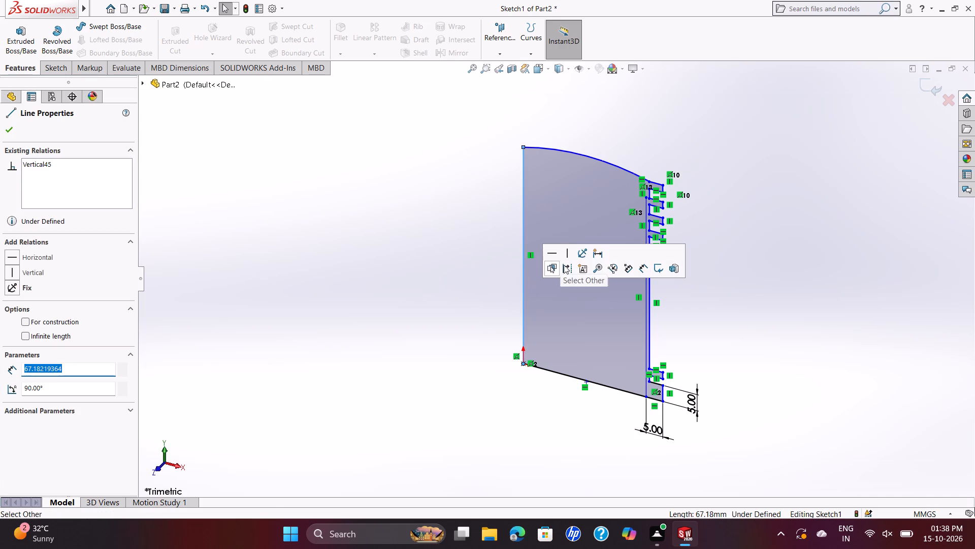
{"action": "left_click", "coordinate": [567, 268]}
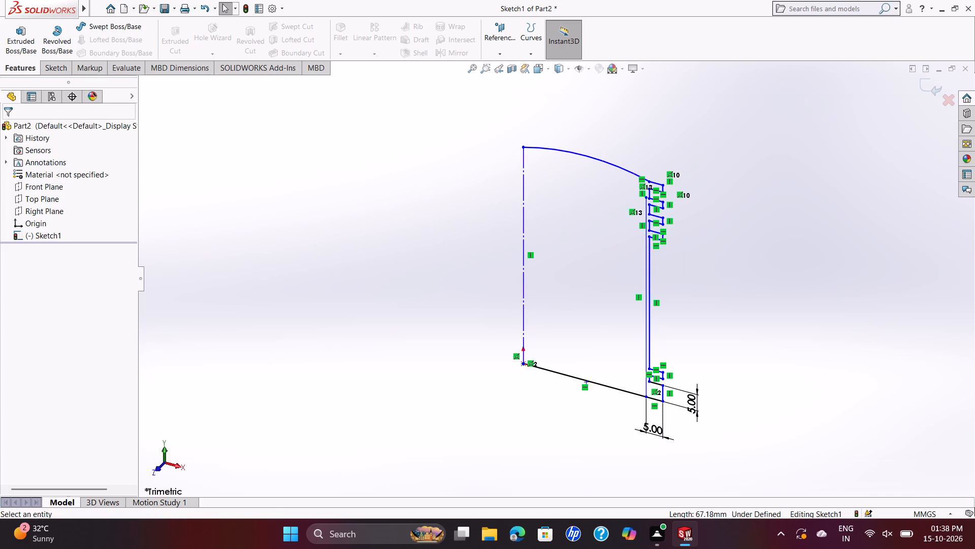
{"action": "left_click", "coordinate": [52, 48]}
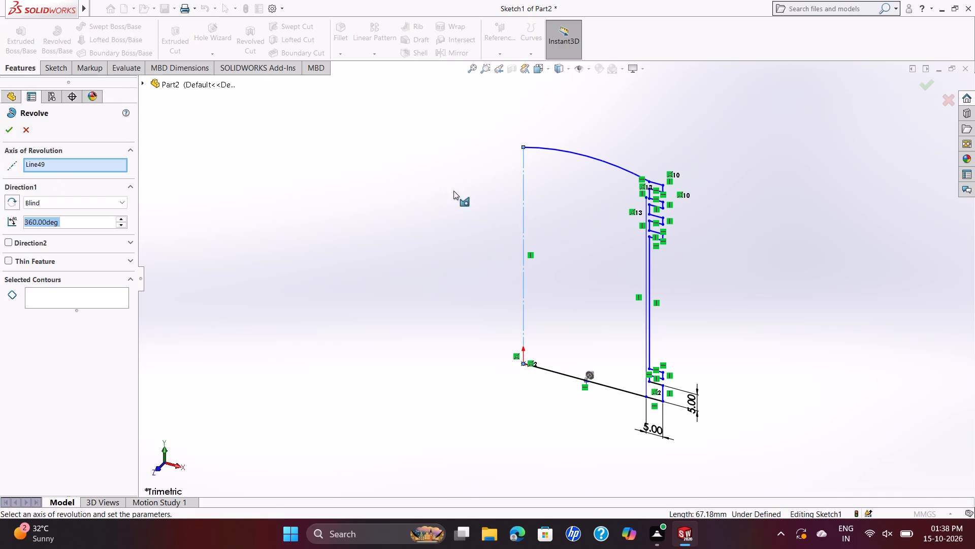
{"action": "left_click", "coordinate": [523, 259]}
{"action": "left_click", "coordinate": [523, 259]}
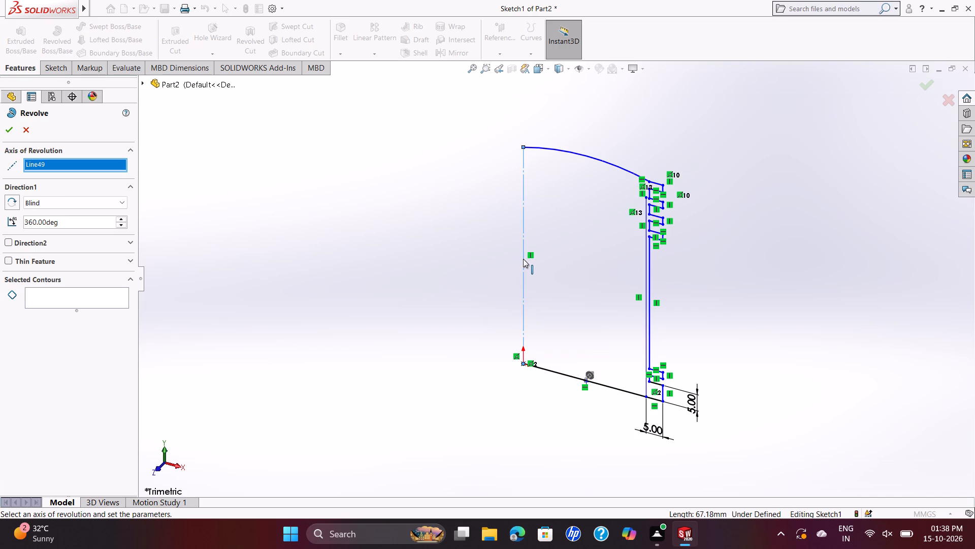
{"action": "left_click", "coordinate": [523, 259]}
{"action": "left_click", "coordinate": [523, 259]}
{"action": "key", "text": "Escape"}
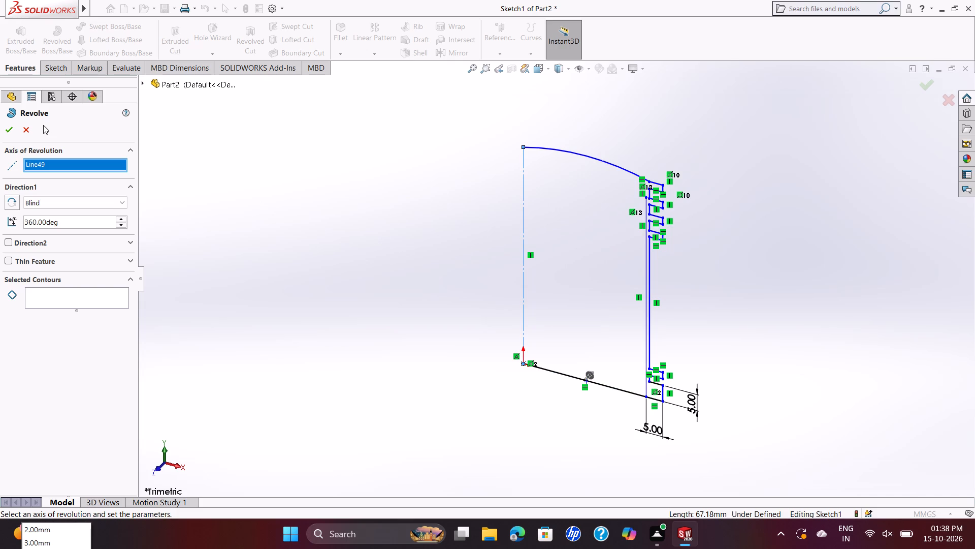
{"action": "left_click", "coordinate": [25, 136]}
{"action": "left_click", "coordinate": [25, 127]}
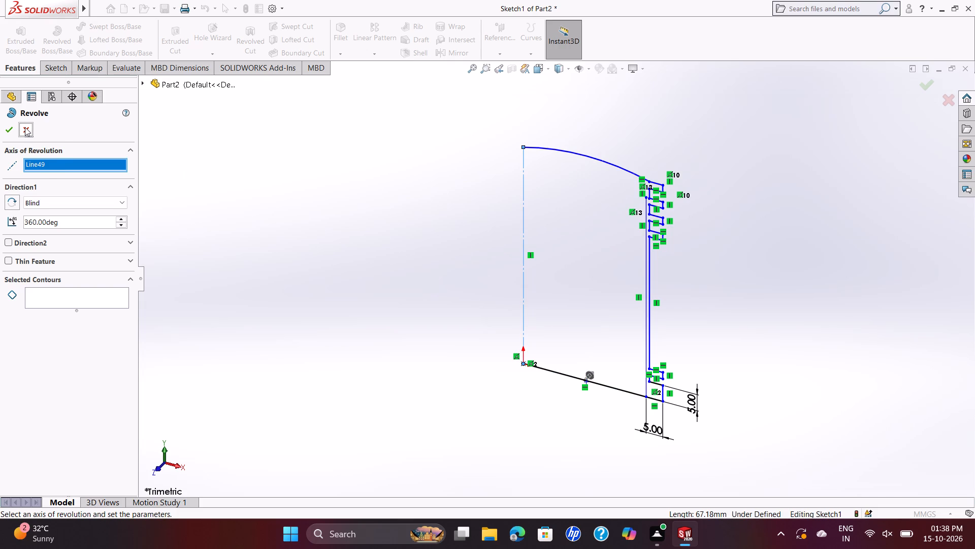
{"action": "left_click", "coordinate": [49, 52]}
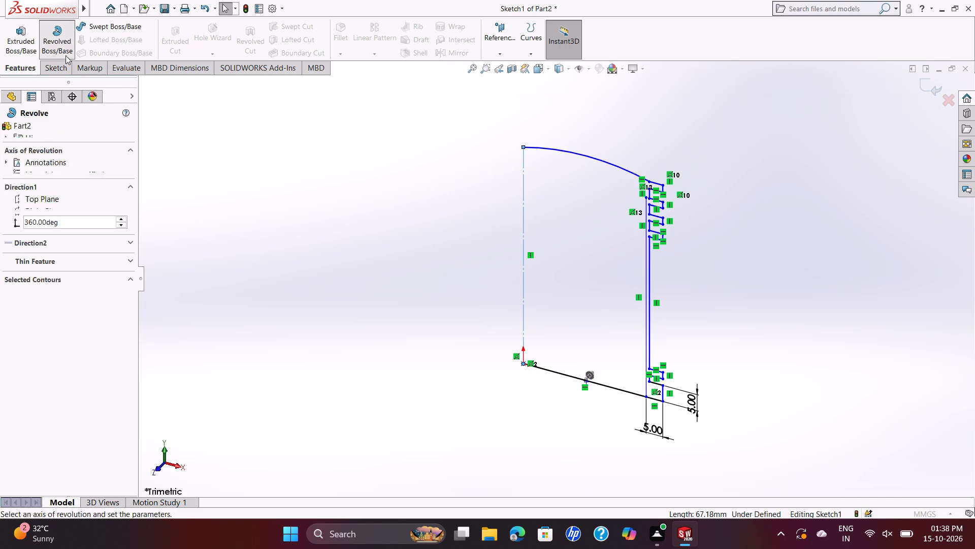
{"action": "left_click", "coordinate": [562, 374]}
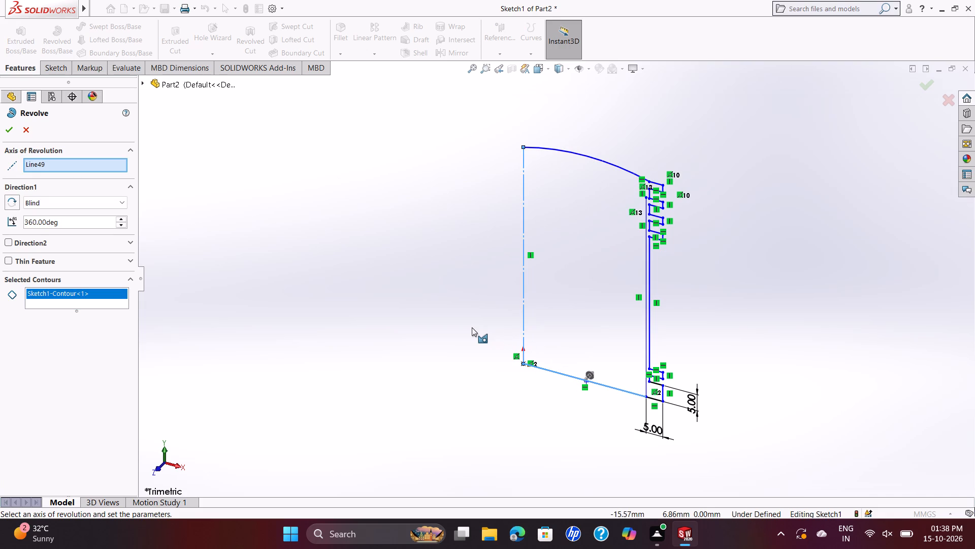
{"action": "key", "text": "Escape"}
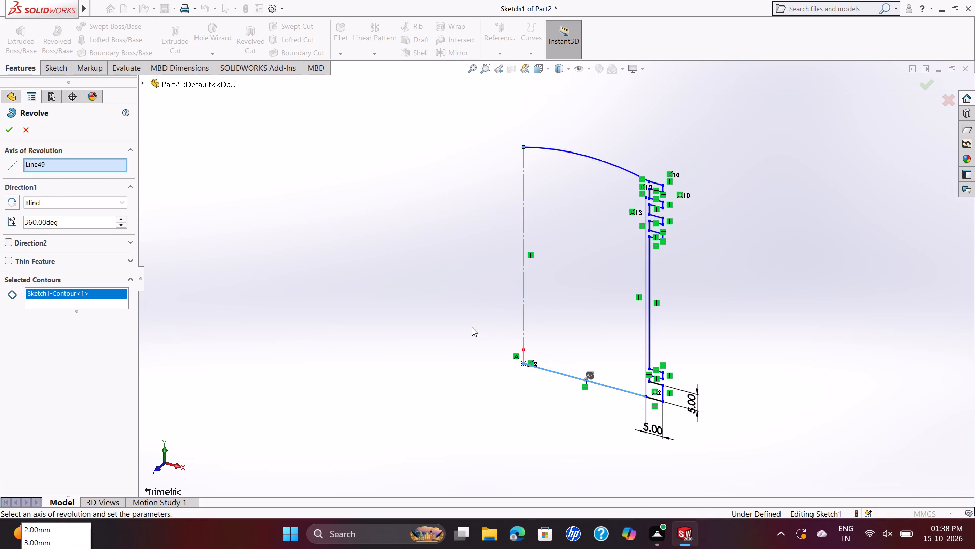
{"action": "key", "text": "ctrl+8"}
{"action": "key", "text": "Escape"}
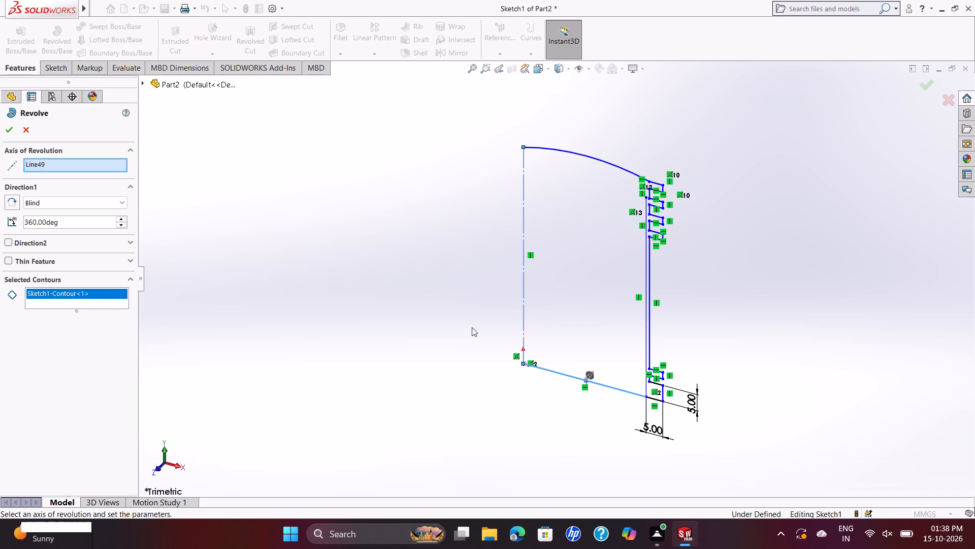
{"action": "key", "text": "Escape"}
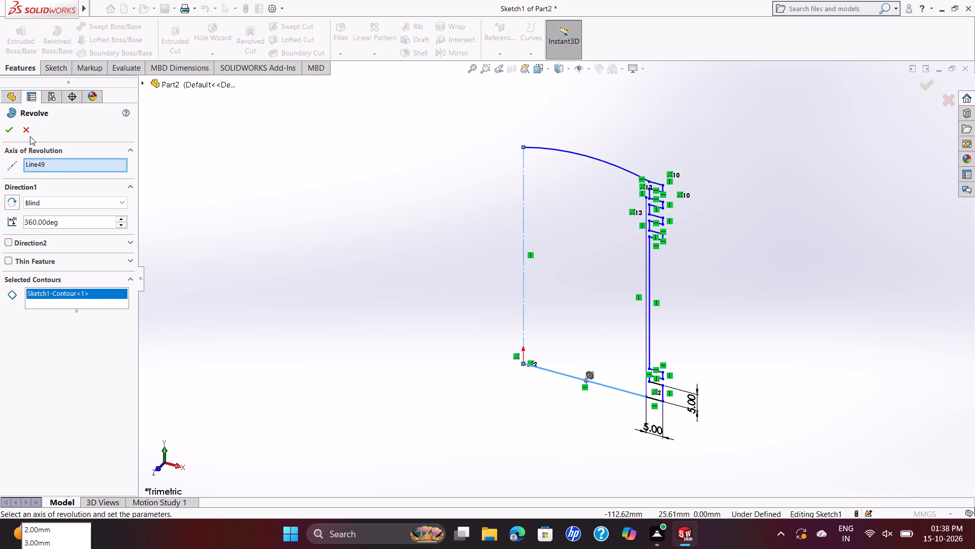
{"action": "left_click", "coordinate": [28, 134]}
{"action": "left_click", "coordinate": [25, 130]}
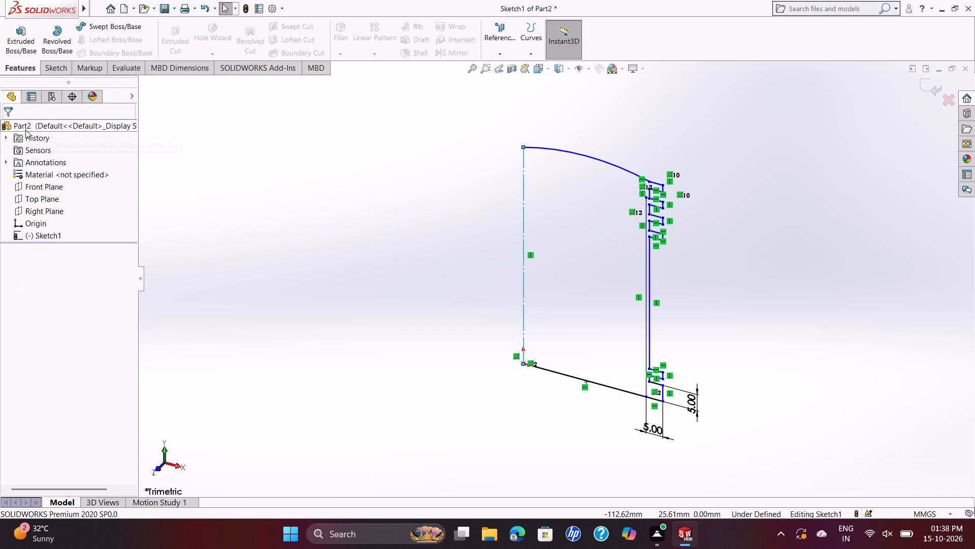
Move the horizontal 5 mm dimension from below the base line to above the lower teeth.
{"action": "key", "text": "ctrl+8"}
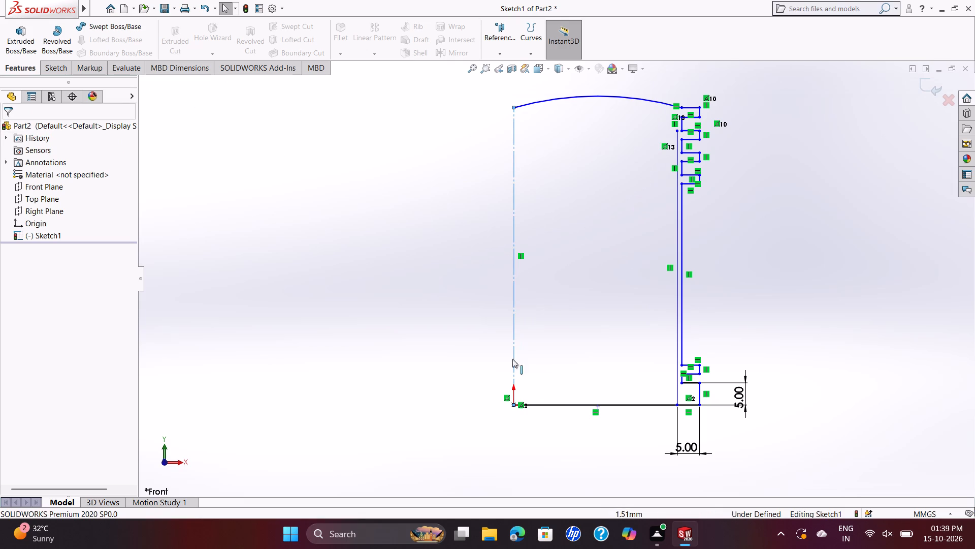
{"action": "key", "text": "Escape"}
{"action": "key", "text": "Escape"}
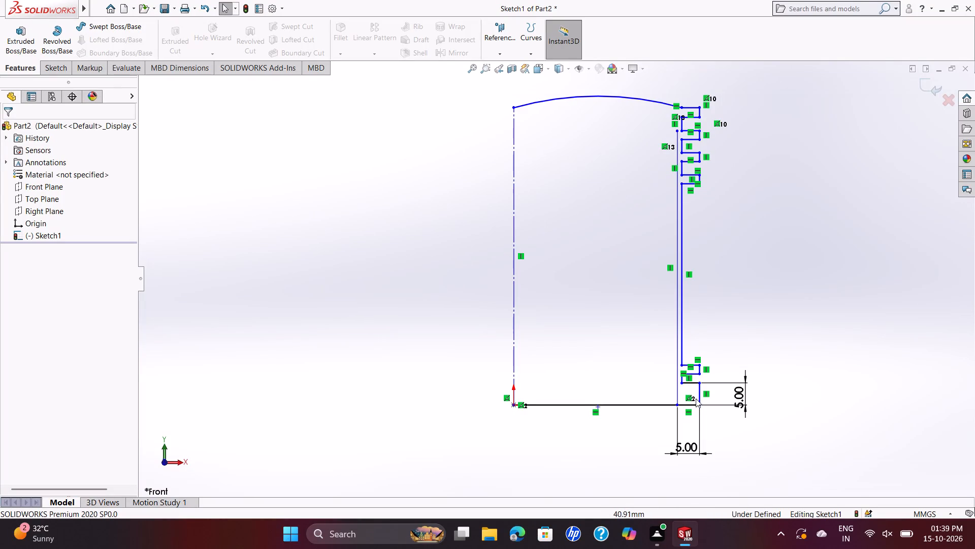
{"action": "left_click_drag", "start_coordinate": [687, 442], "coordinate": [713, 310]}
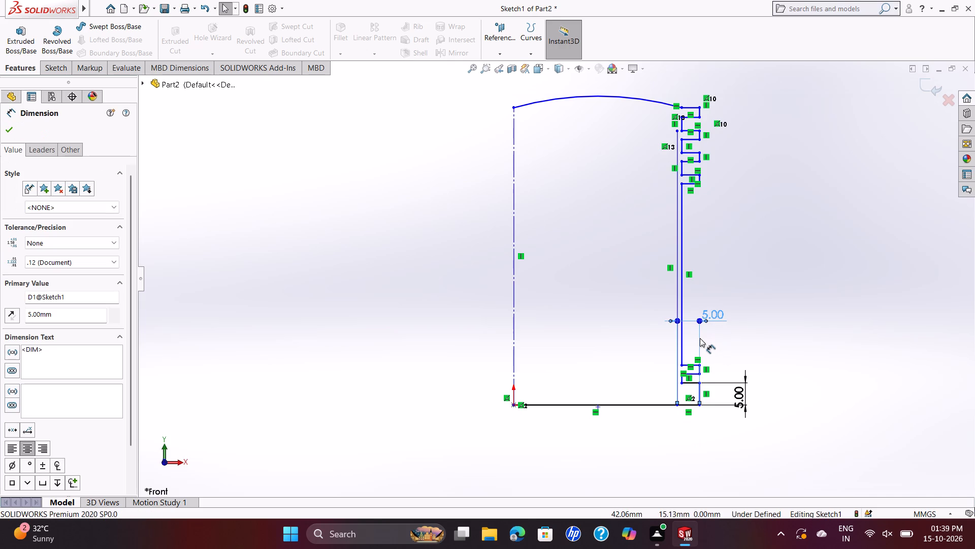
{"action": "key", "text": "Escape"}
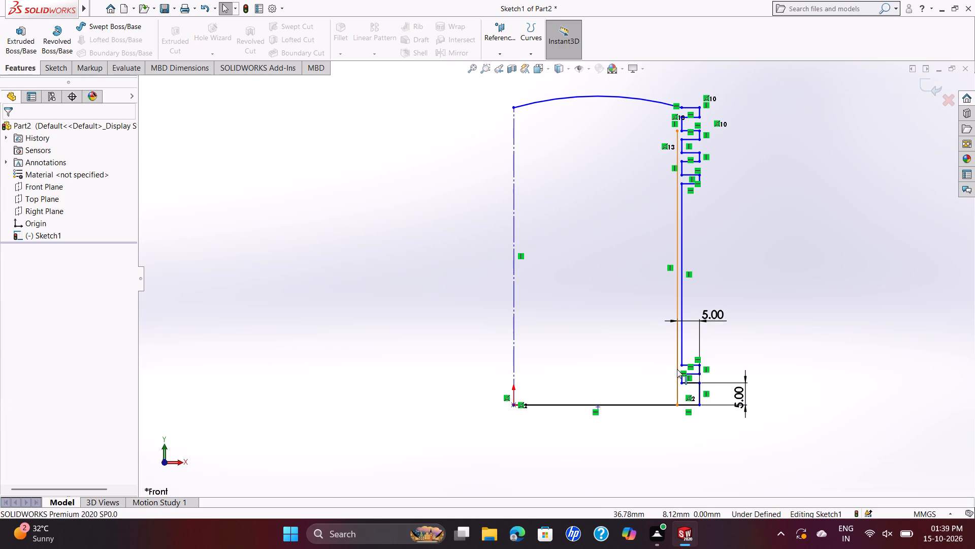
Delete the inner vertical line running alongside the toothed wall.
{"action": "left_click", "coordinate": [677, 369]}
{"action": "key", "text": "Delete"}
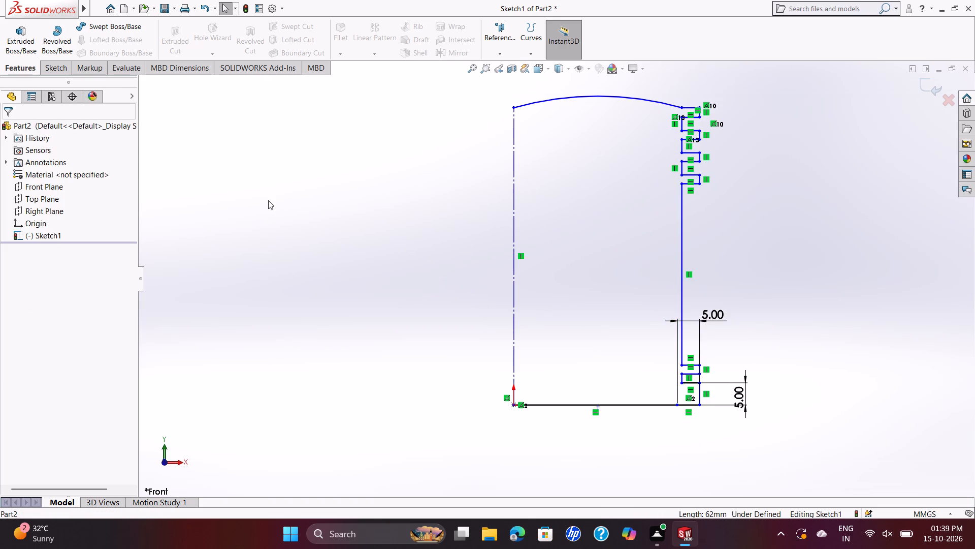
Revolve the profile 360 degrees Blind about the vertical centerline as a non-thin solid, allowing the sketch to be closed automatically.
{"action": "left_click", "coordinate": [52, 51]}
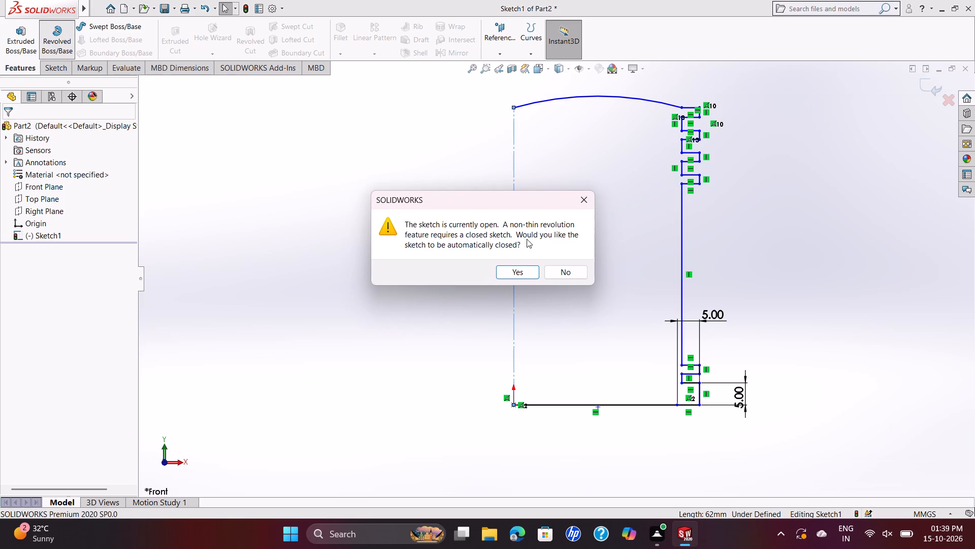
{"action": "left_click", "coordinate": [519, 271]}
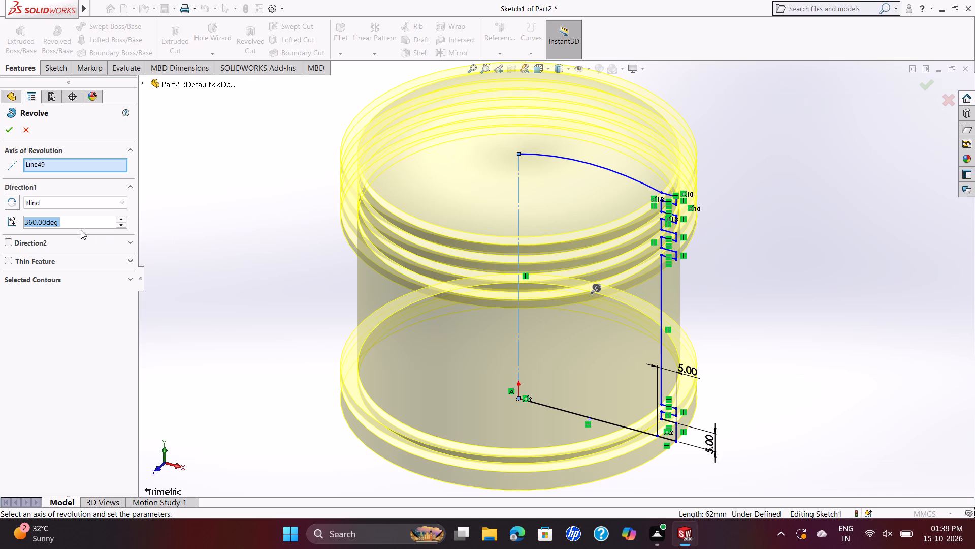
{"action": "left_click", "coordinate": [10, 264]}
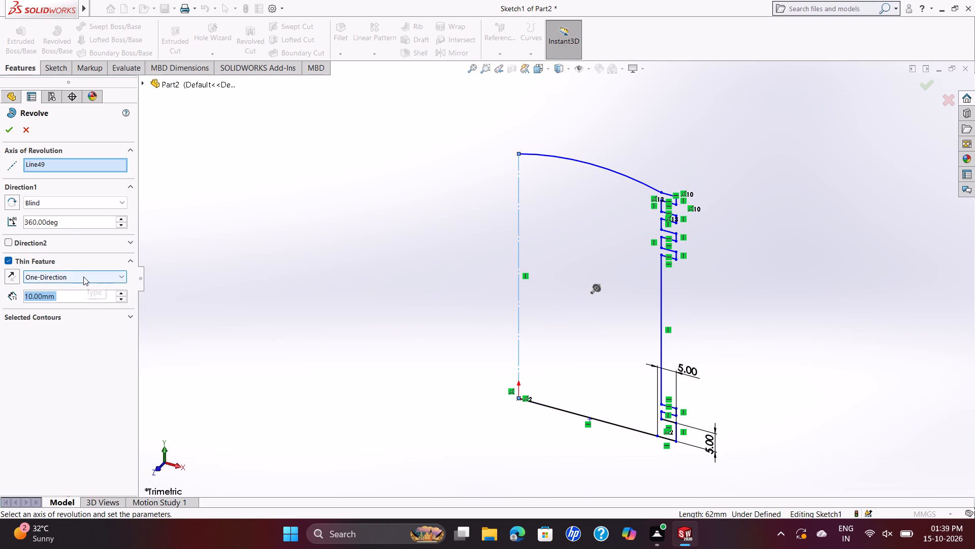
{"action": "key", "text": "5"}
{"action": "key", "text": "Return"}
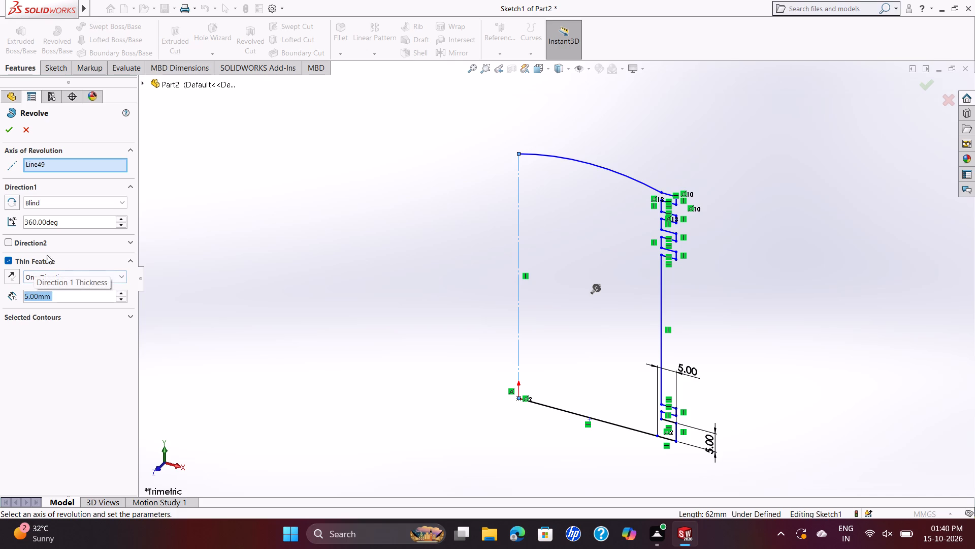
{"action": "left_click", "coordinate": [11, 262]}
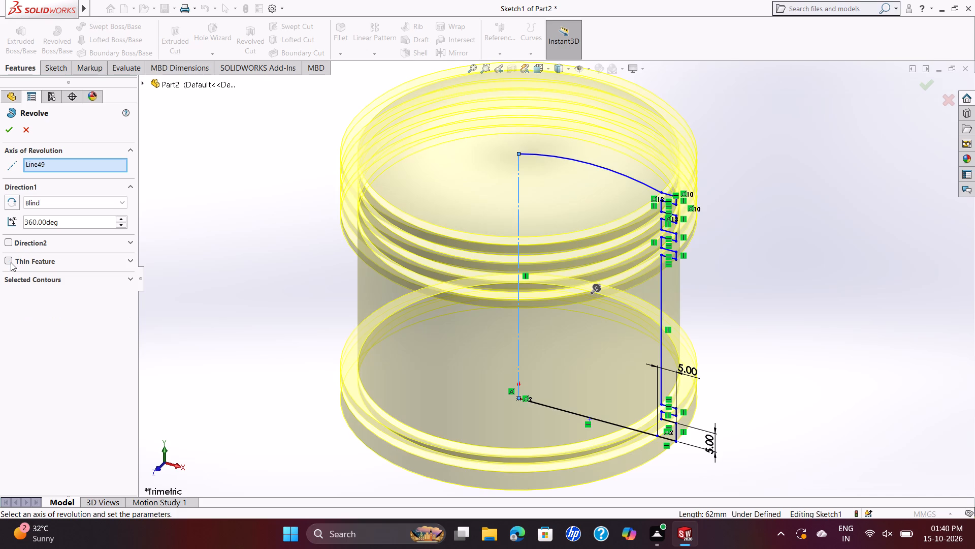
{"action": "left_click", "coordinate": [7, 132]}
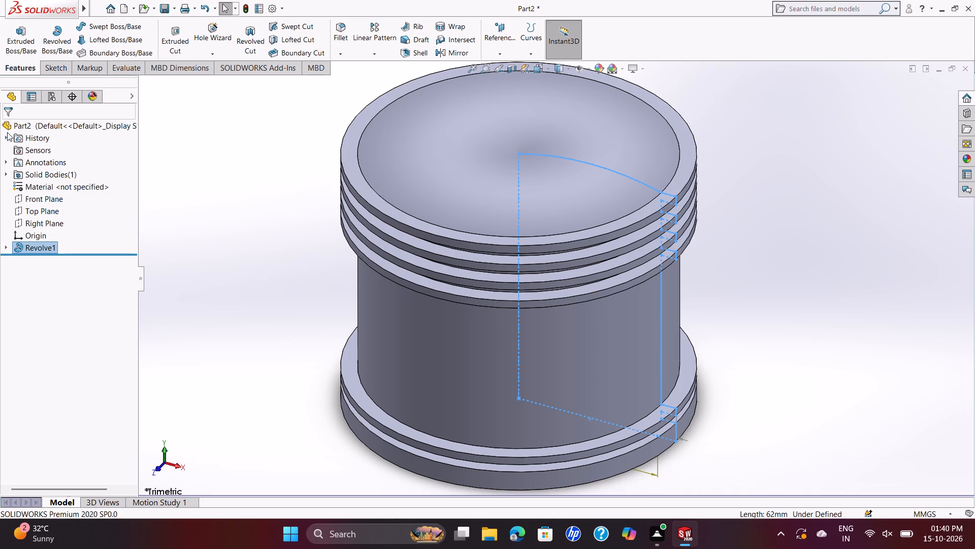
Examine the revolved body's domed top, upper ring grooves and side profile from several angles.
{"action": "scroll", "coordinate": [227, 168], "scroll_direction": "down", "scroll_amount": 1}
{"action": "scroll", "coordinate": [454, 200], "scroll_direction": "up", "scroll_amount": 2}
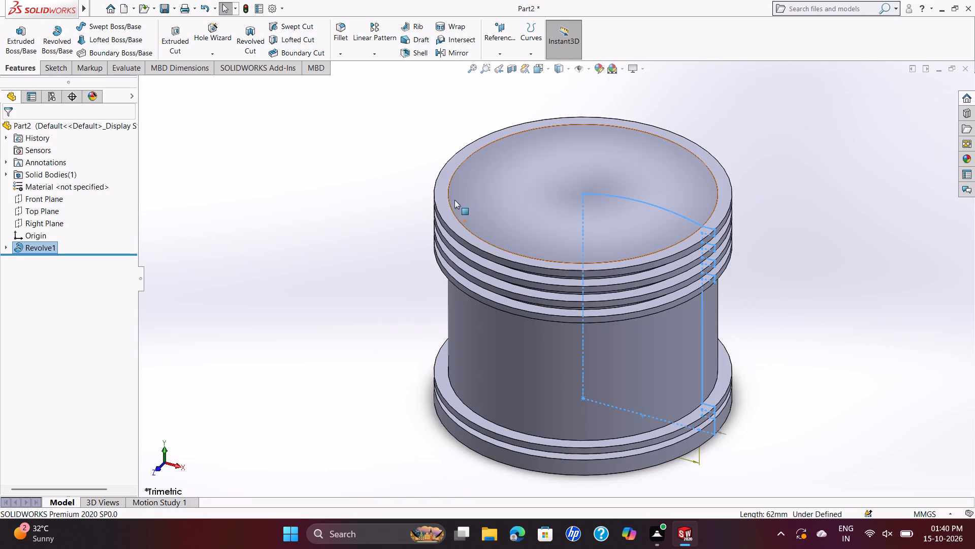
{"action": "scroll", "coordinate": [475, 210], "scroll_direction": "up", "scroll_amount": 2}
{"action": "scroll", "coordinate": [508, 229], "scroll_direction": "down", "scroll_amount": 1}
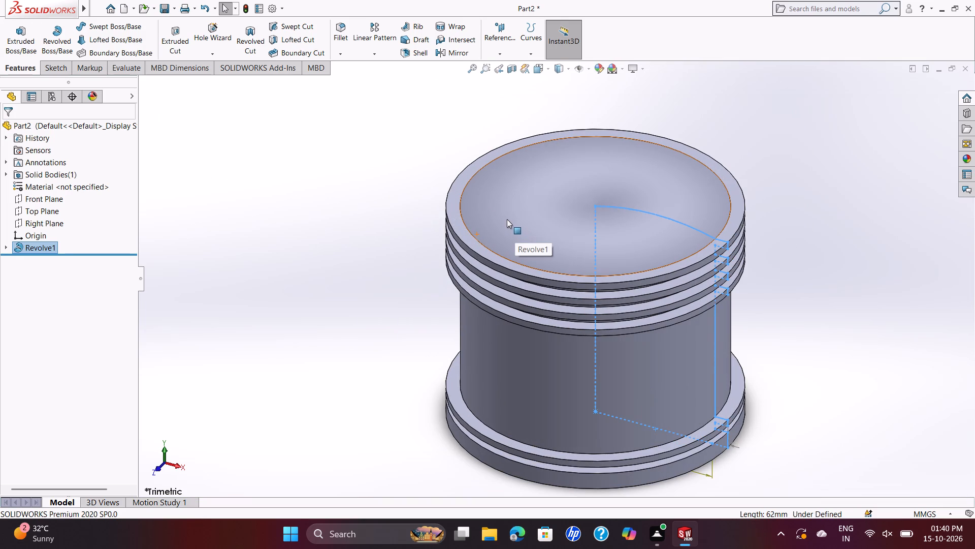
{"action": "scroll", "coordinate": [529, 235], "scroll_direction": "down", "scroll_amount": 2}
{"action": "scroll", "coordinate": [582, 231], "scroll_direction": "down", "scroll_amount": 3}
{"action": "scroll", "coordinate": [586, 233], "scroll_direction": "up", "scroll_amount": 3}
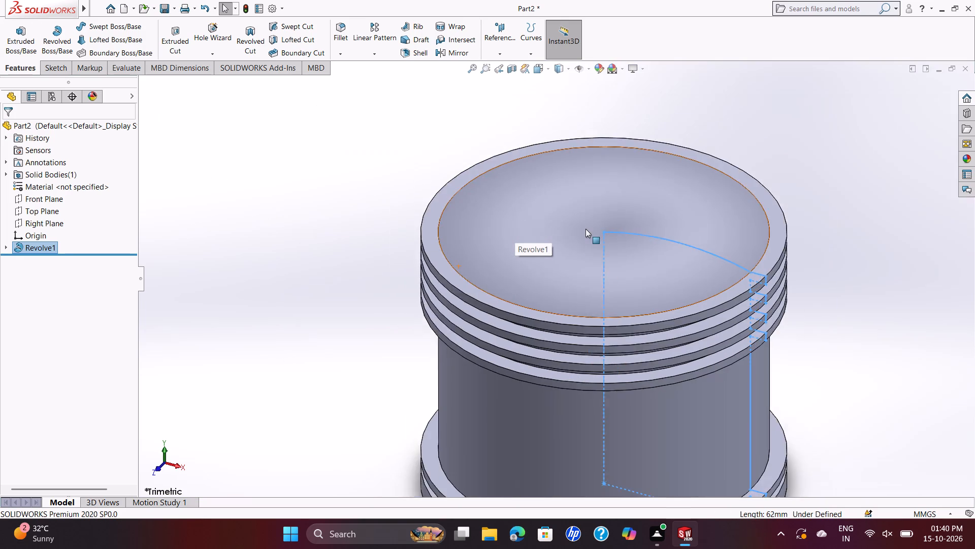
{"action": "scroll", "coordinate": [586, 229], "scroll_direction": "up", "scroll_amount": 3}
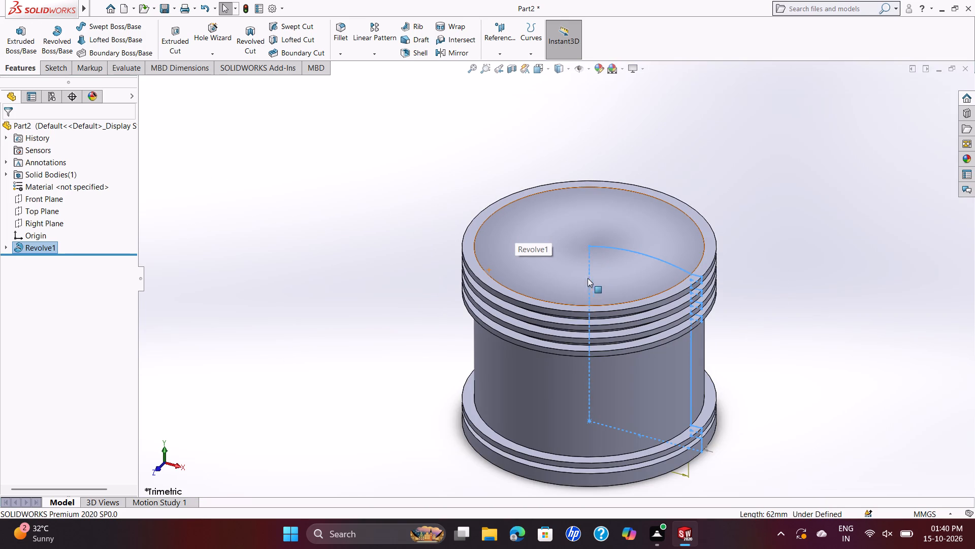
{"action": "scroll", "coordinate": [678, 273], "scroll_direction": "down", "scroll_amount": 1}
{"action": "middle_click_drag", "start_coordinate": [678, 273], "coordinate": [637, 164]}
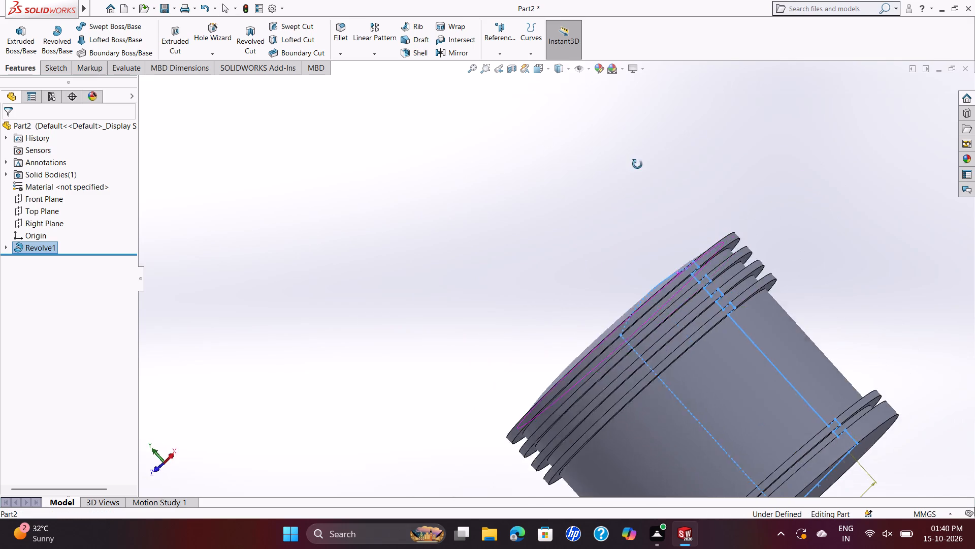
{"action": "middle_click_drag", "start_coordinate": [637, 164], "coordinate": [731, 76]}
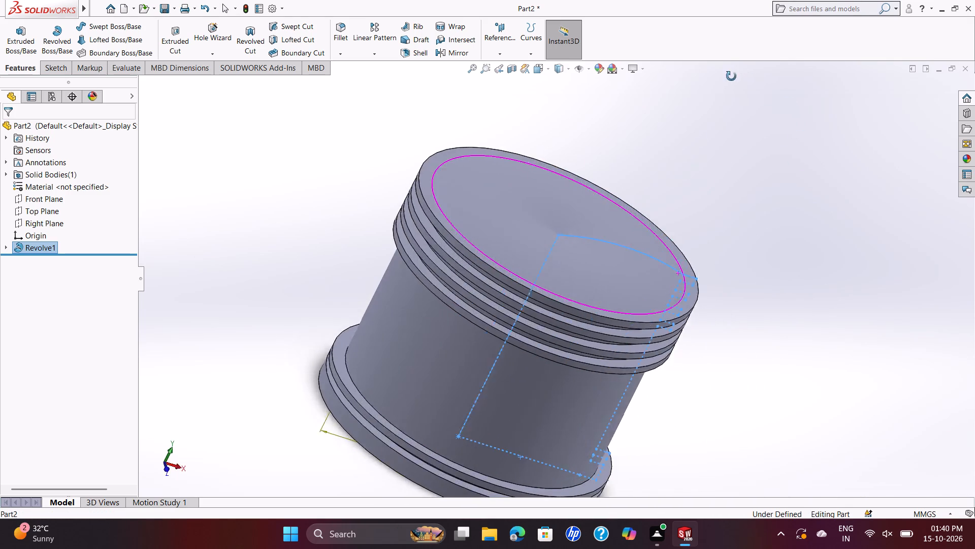
{"action": "middle_click_drag", "start_coordinate": [731, 76], "coordinate": [685, 84]}
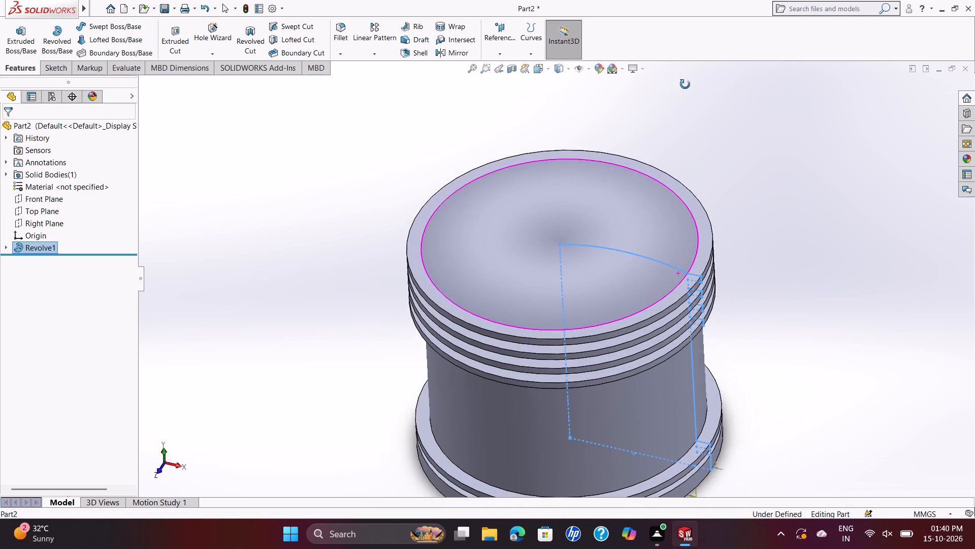
{"action": "middle_click_drag", "start_coordinate": [685, 84], "coordinate": [710, 0]}
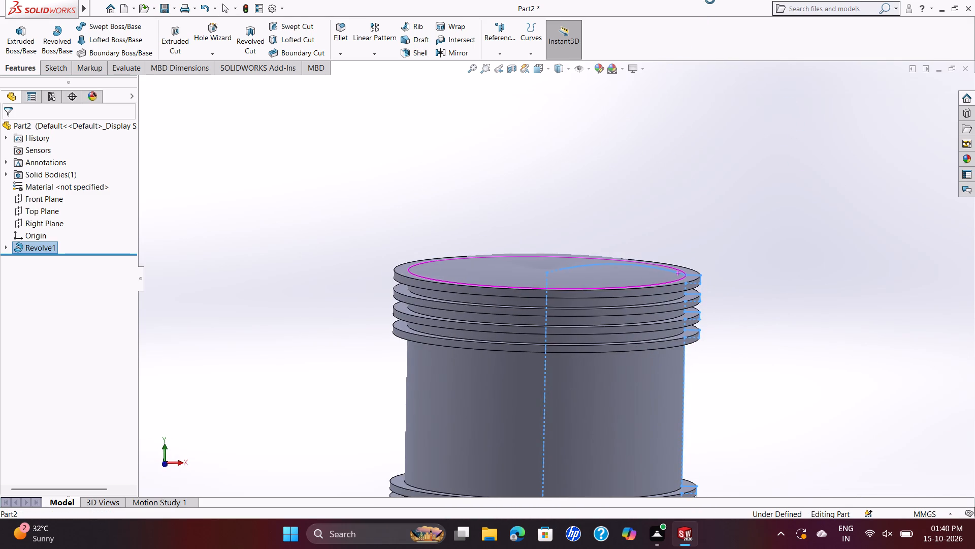
{"action": "middle_click_drag", "start_coordinate": [710, 0], "coordinate": [712, 0]}
{"action": "middle_click_drag", "start_coordinate": [633, 246], "coordinate": [633, 233]}
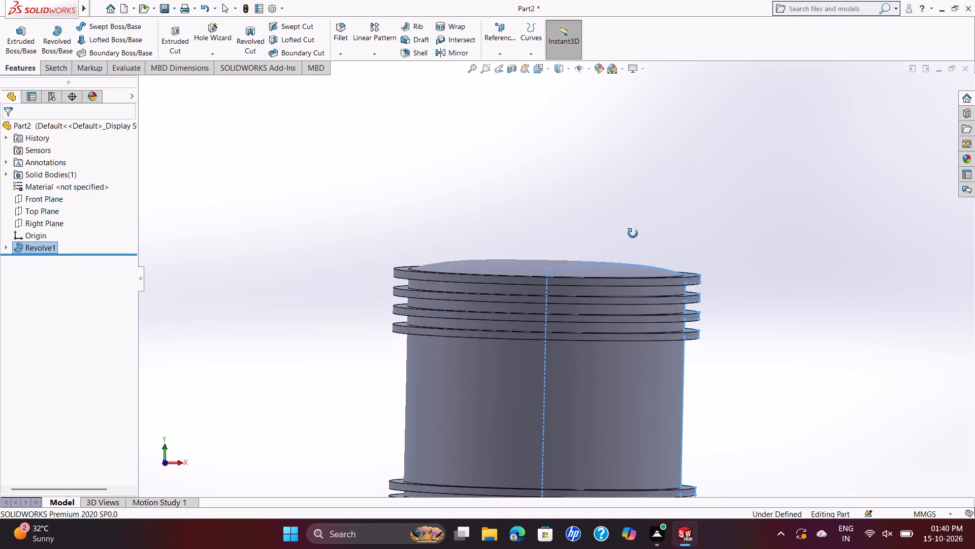
{"action": "middle_click_drag", "start_coordinate": [633, 233], "coordinate": [651, 231]}
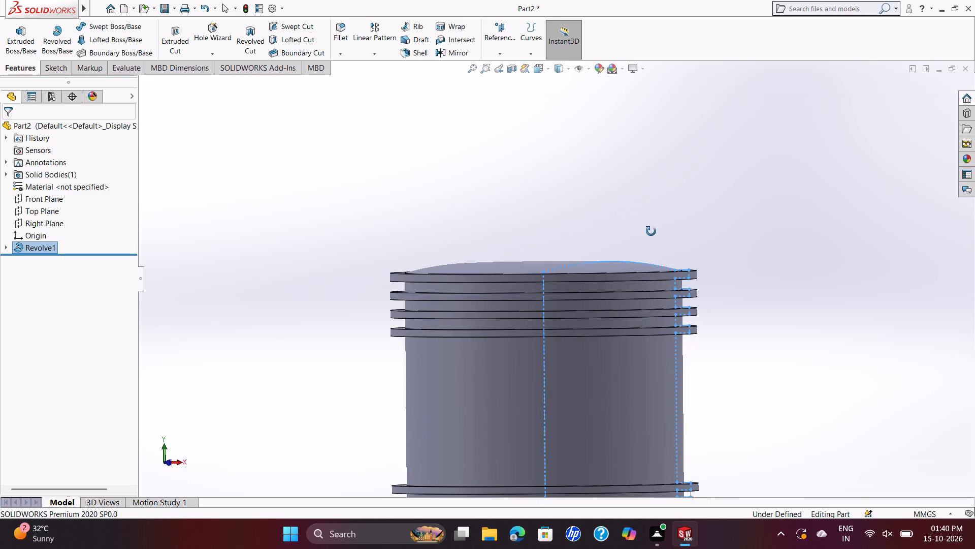
{"action": "middle_click_drag", "start_coordinate": [651, 231], "coordinate": [644, 233]}
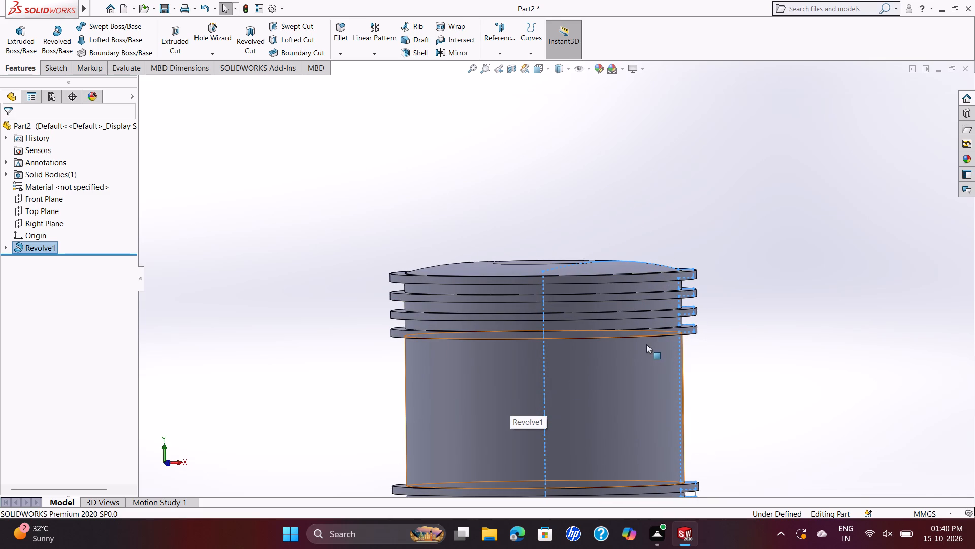
Select the Right Plane and orient the view square to it to look at the revolved body from the side.
{"action": "left_click", "coordinate": [59, 219]}
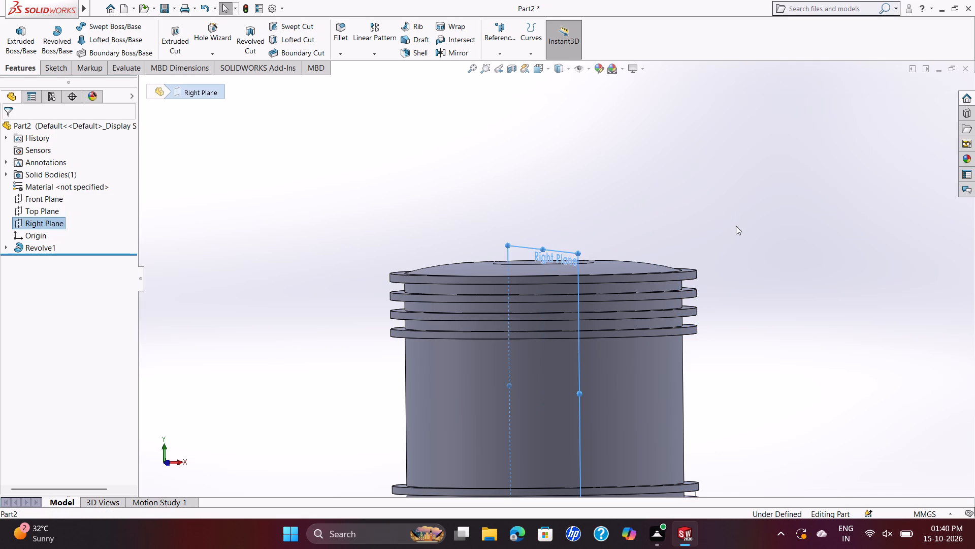
{"action": "middle_click_drag", "start_coordinate": [733, 230], "coordinate": [685, 262], "text": "shift"}
{"action": "scroll", "coordinate": [625, 320], "scroll_direction": "up", "scroll_amount": 1}
{"action": "scroll", "coordinate": [624, 315], "scroll_direction": "down", "scroll_amount": 2}
{"action": "middle_click_drag", "start_coordinate": [647, 325], "coordinate": [500, 370]}
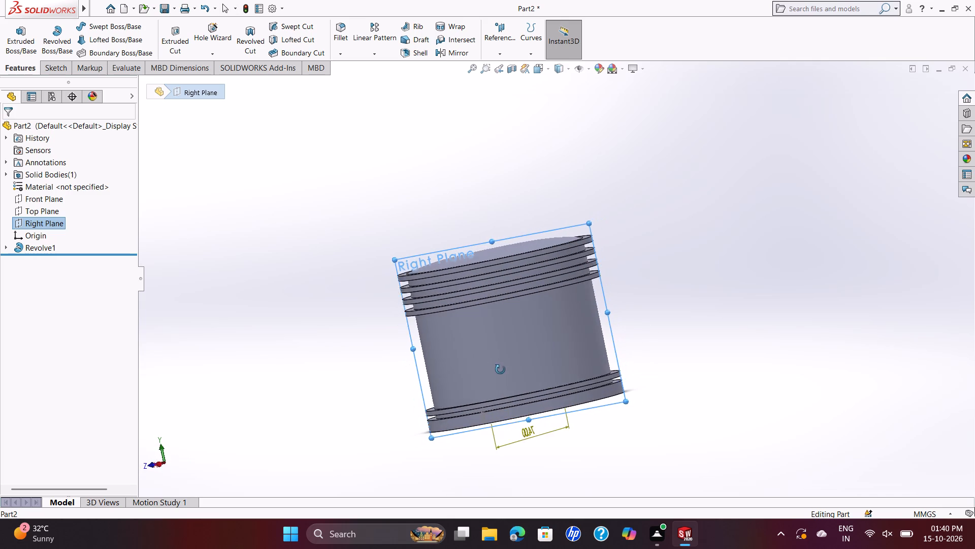
{"action": "middle_click_drag", "start_coordinate": [500, 370], "coordinate": [511, 373]}
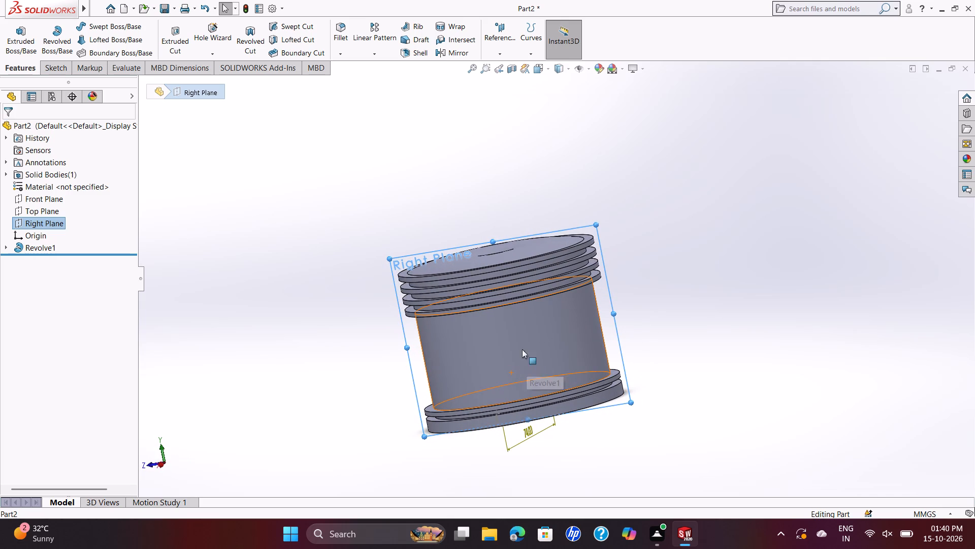
{"action": "key", "text": "ctrl+8"}
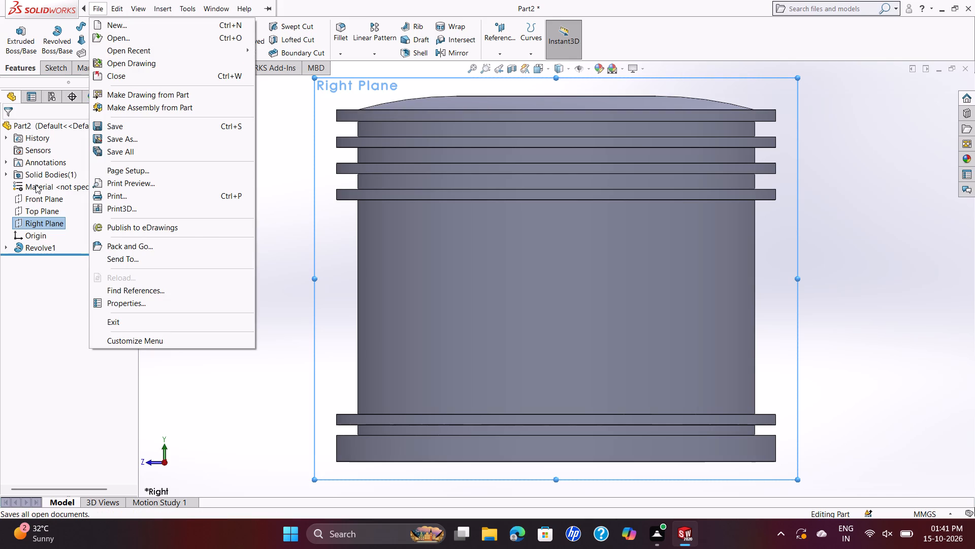
{"action": "left_click", "coordinate": [16, 335]}
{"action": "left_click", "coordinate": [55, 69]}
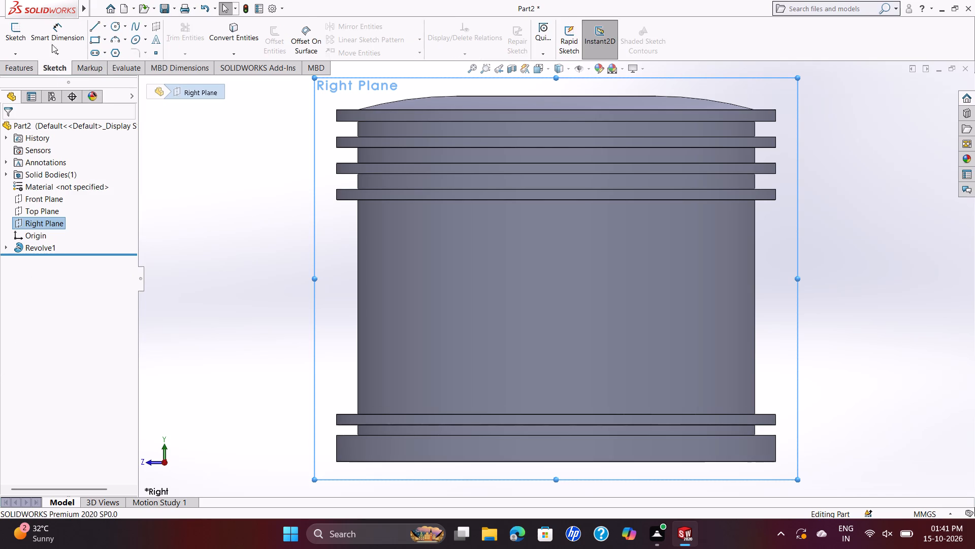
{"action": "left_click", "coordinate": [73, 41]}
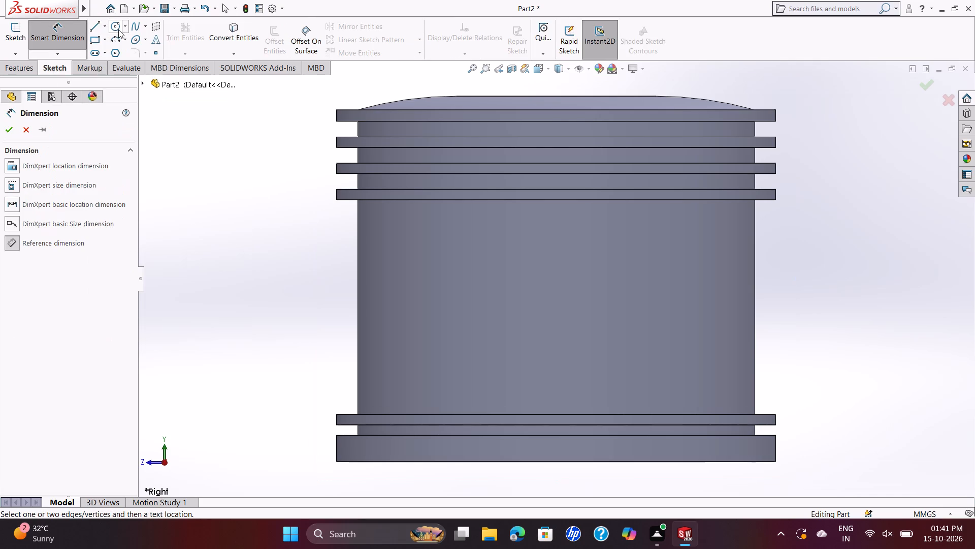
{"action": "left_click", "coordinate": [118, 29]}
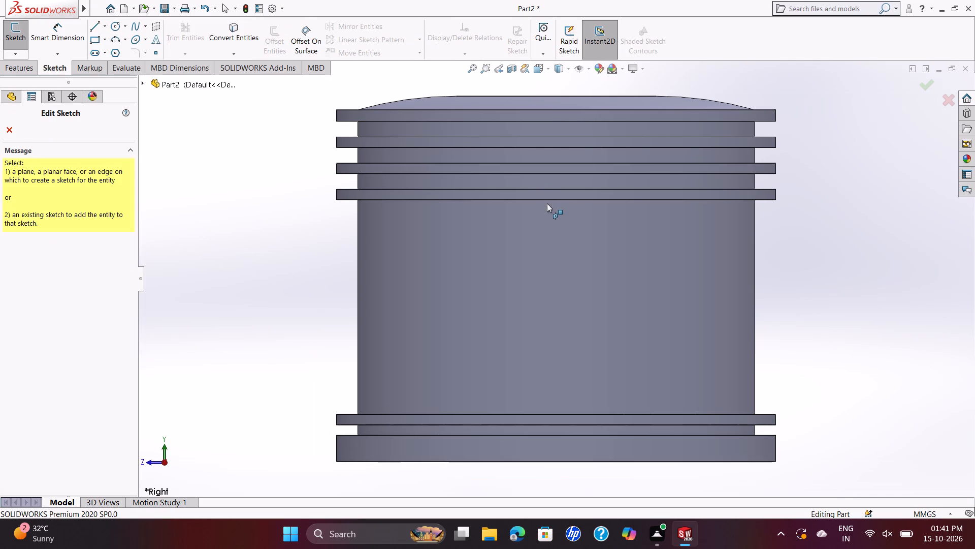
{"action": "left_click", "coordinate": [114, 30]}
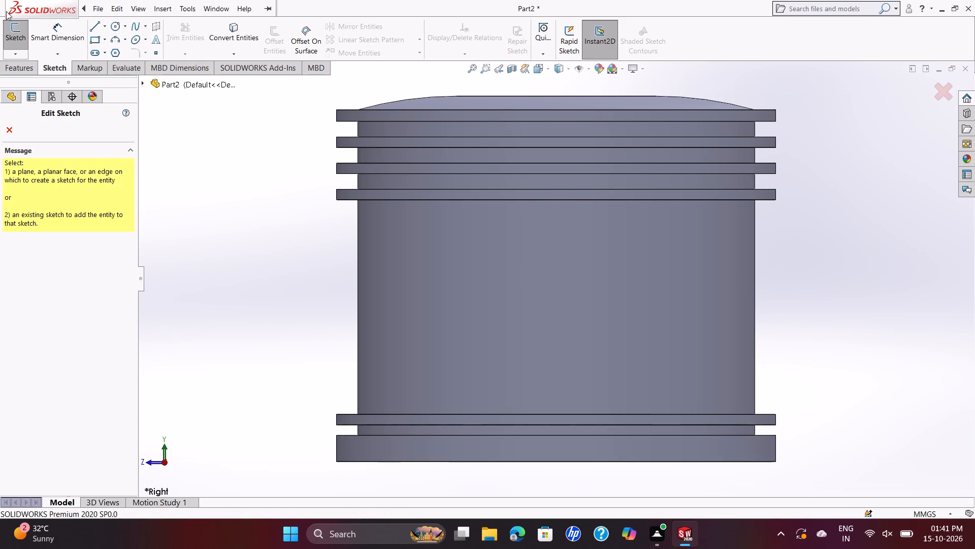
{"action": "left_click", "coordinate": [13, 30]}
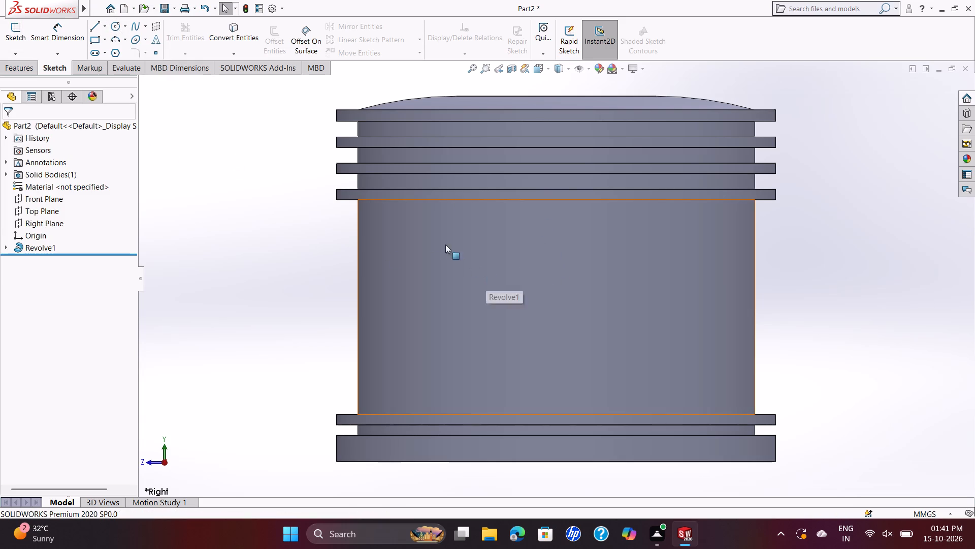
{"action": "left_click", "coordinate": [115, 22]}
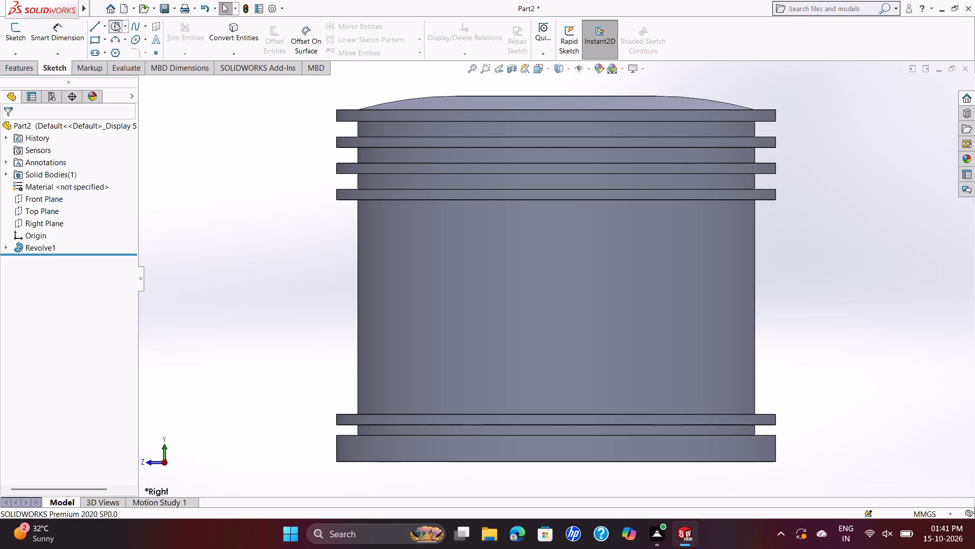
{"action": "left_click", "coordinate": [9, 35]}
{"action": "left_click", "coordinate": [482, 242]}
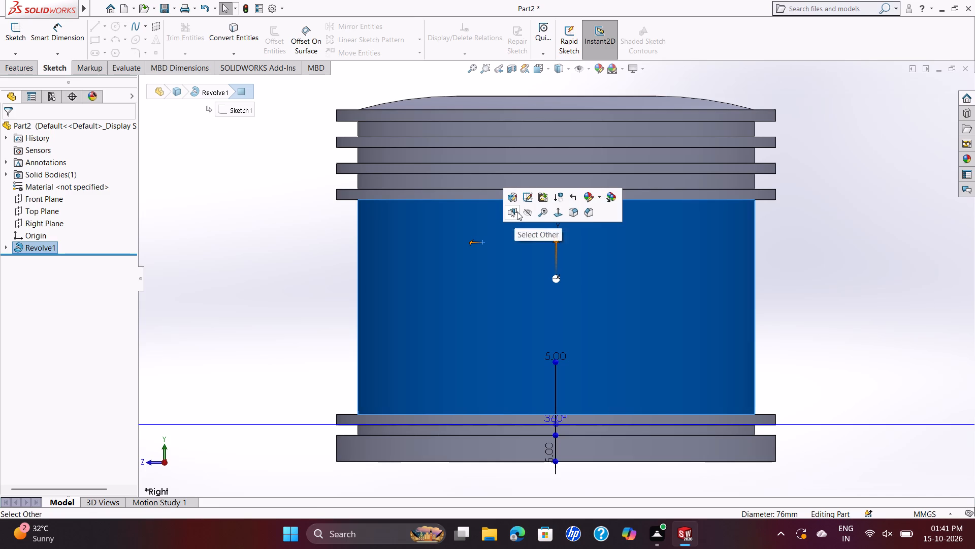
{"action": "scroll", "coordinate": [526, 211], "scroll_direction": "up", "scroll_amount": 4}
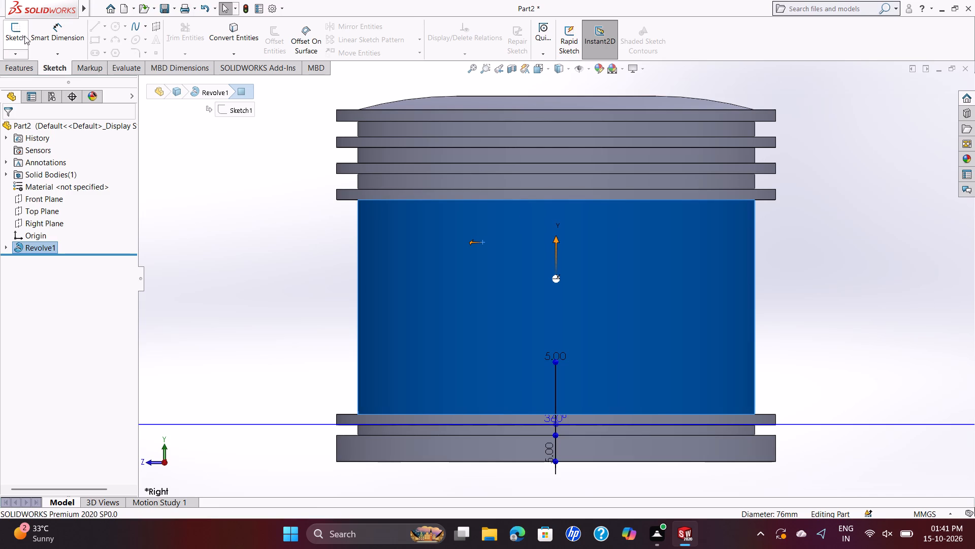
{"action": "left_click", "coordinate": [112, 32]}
Preview a section view parallel to the Front Plane, sweeping the cut offset to 36 mm, -44 mm and 37 mm.
{"action": "left_click", "coordinate": [514, 68]}
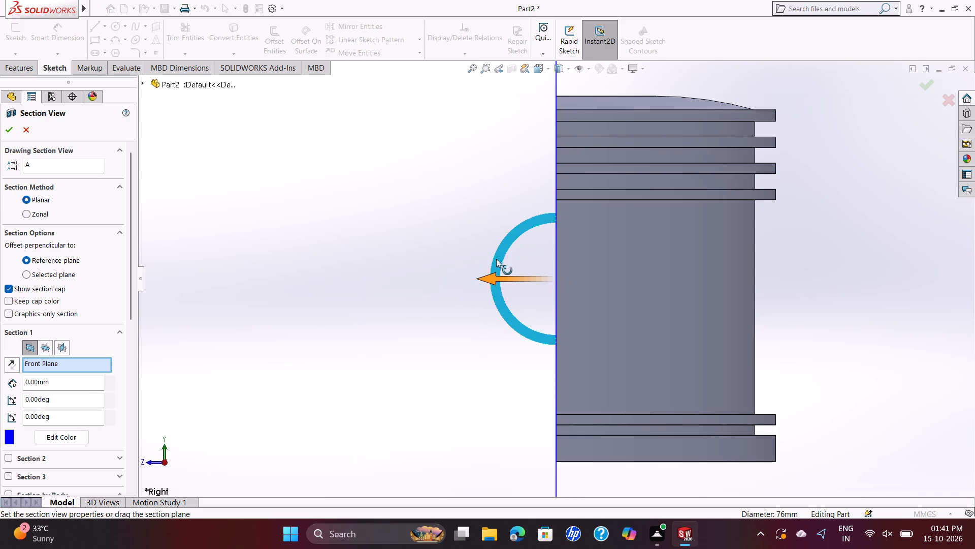
{"action": "left_click_drag", "start_coordinate": [496, 276], "coordinate": [235, 296]}
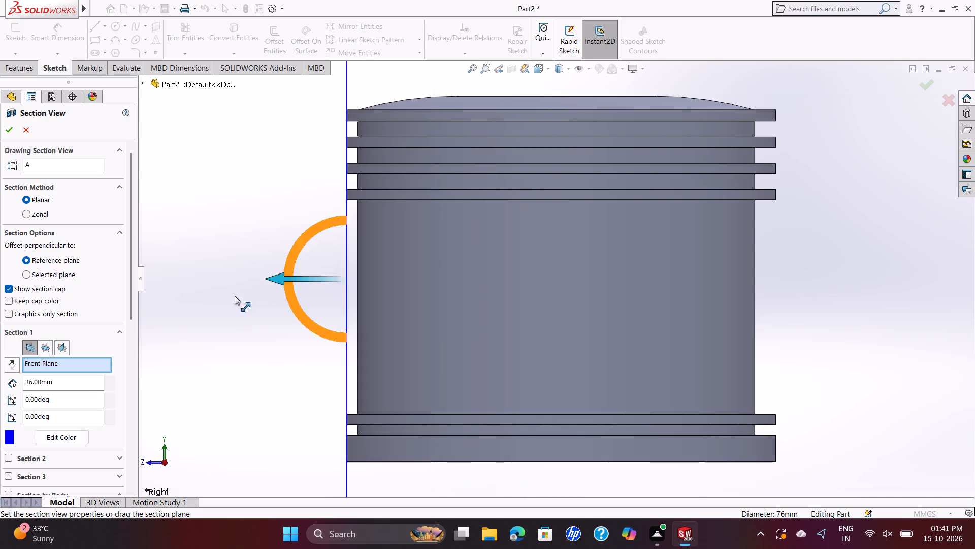
{"action": "left_click_drag", "start_coordinate": [235, 296], "coordinate": [730, 271]}
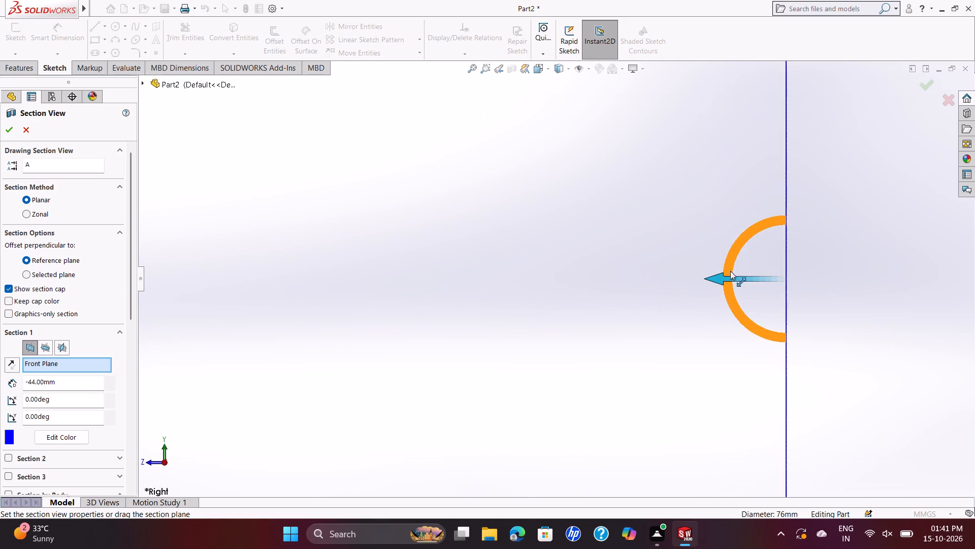
{"action": "left_click_drag", "start_coordinate": [730, 271], "coordinate": [297, 288]}
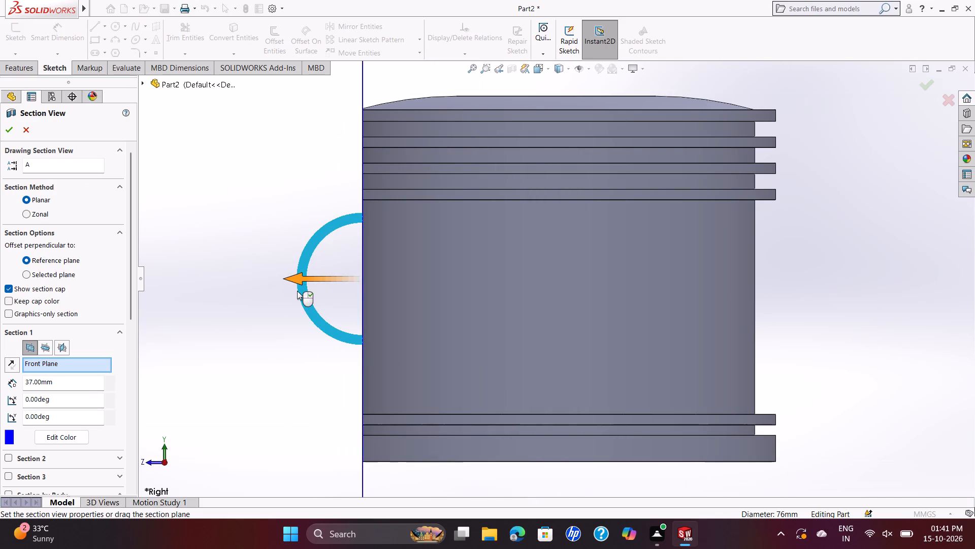
{"action": "key", "text": "Escape"}
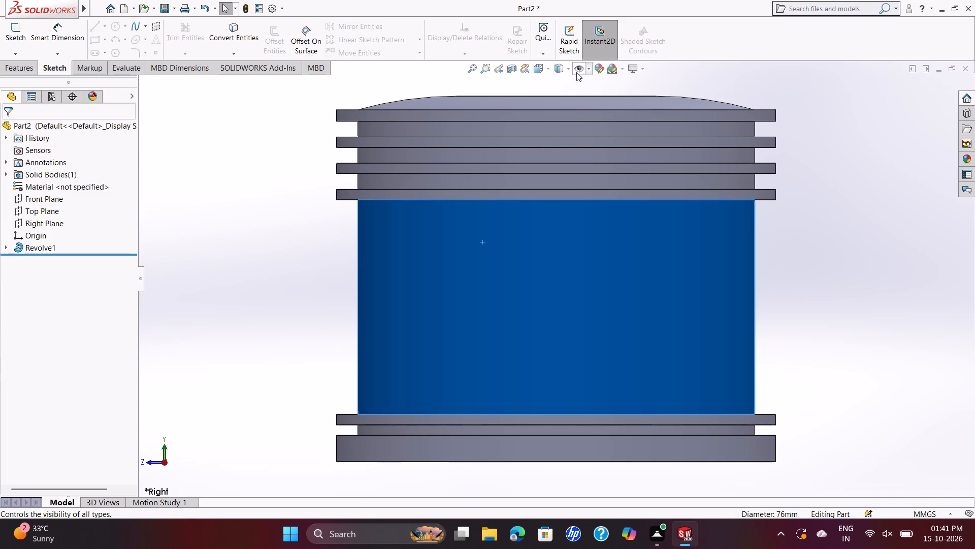
Hide all item types in the graphics view.
{"action": "left_click", "coordinate": [576, 70]}
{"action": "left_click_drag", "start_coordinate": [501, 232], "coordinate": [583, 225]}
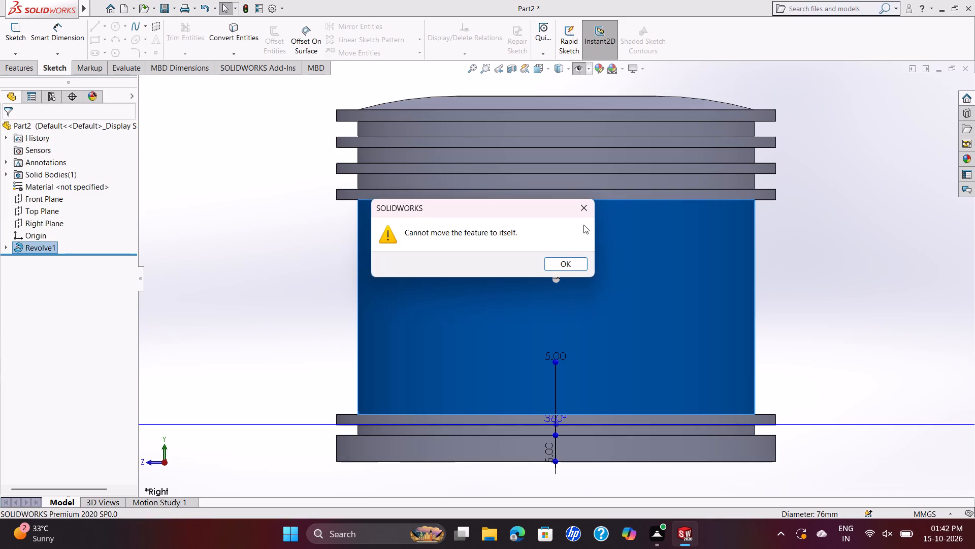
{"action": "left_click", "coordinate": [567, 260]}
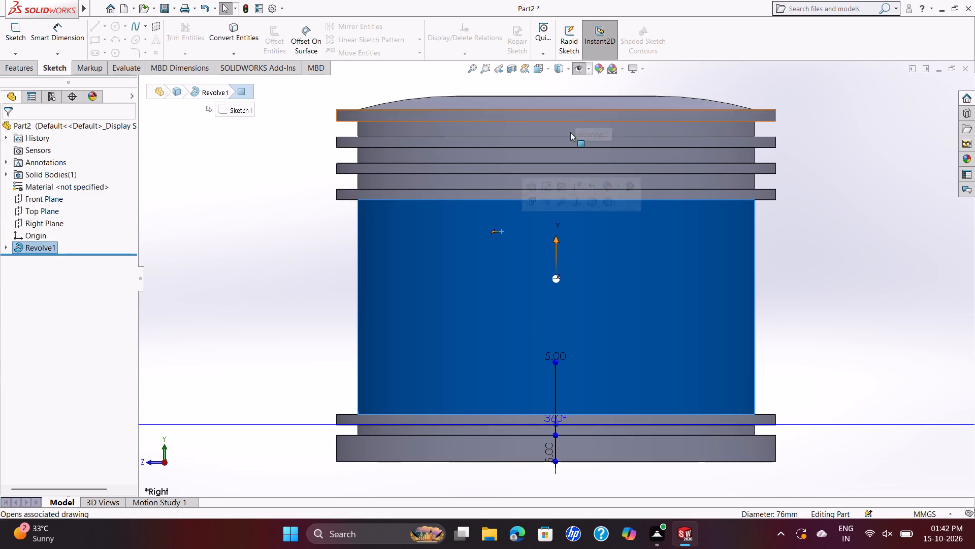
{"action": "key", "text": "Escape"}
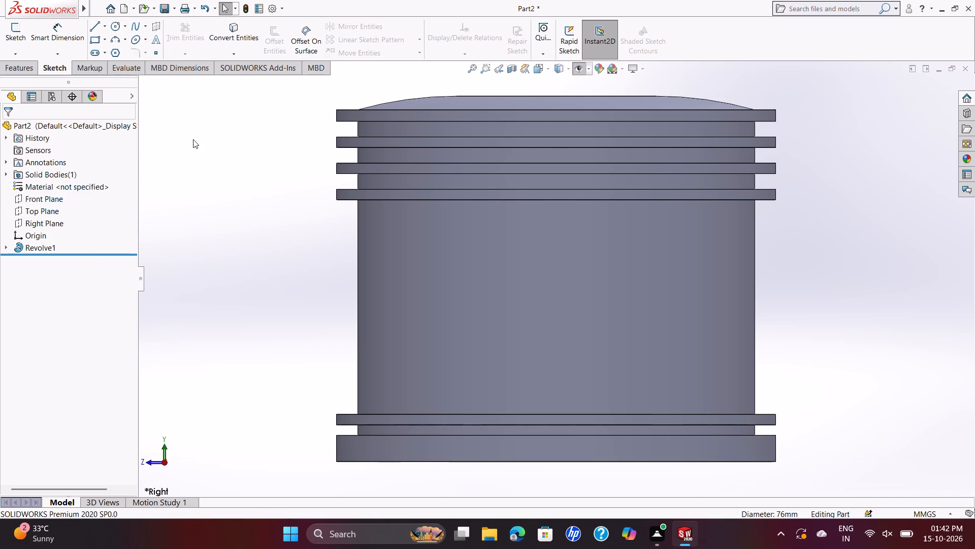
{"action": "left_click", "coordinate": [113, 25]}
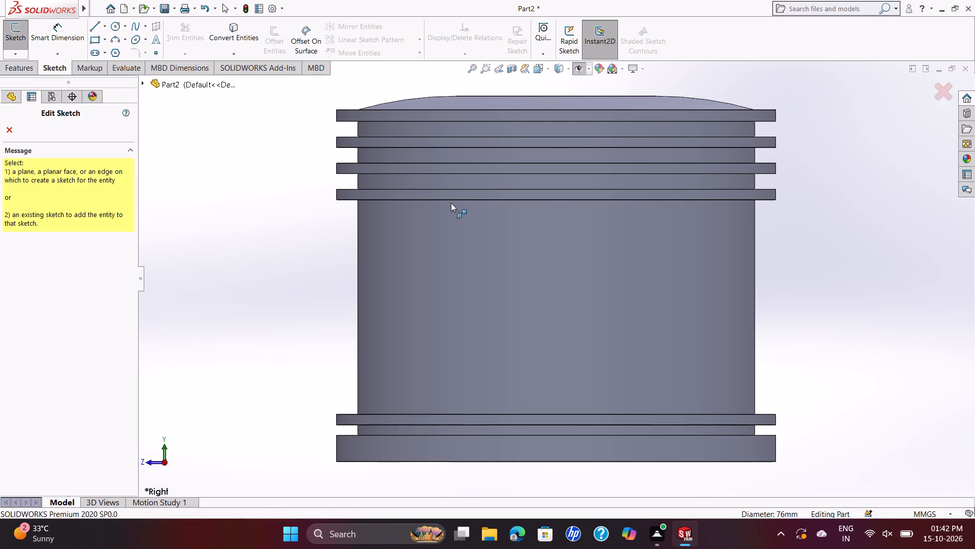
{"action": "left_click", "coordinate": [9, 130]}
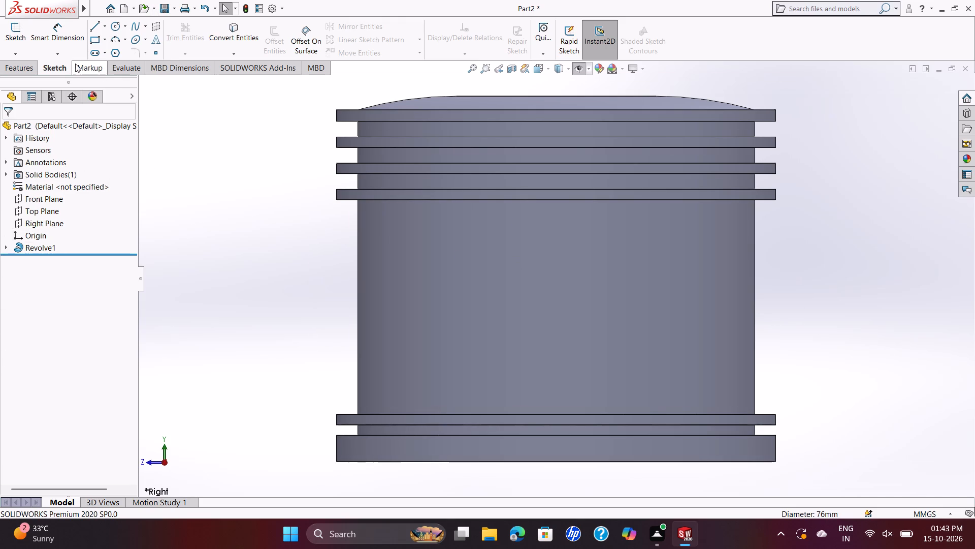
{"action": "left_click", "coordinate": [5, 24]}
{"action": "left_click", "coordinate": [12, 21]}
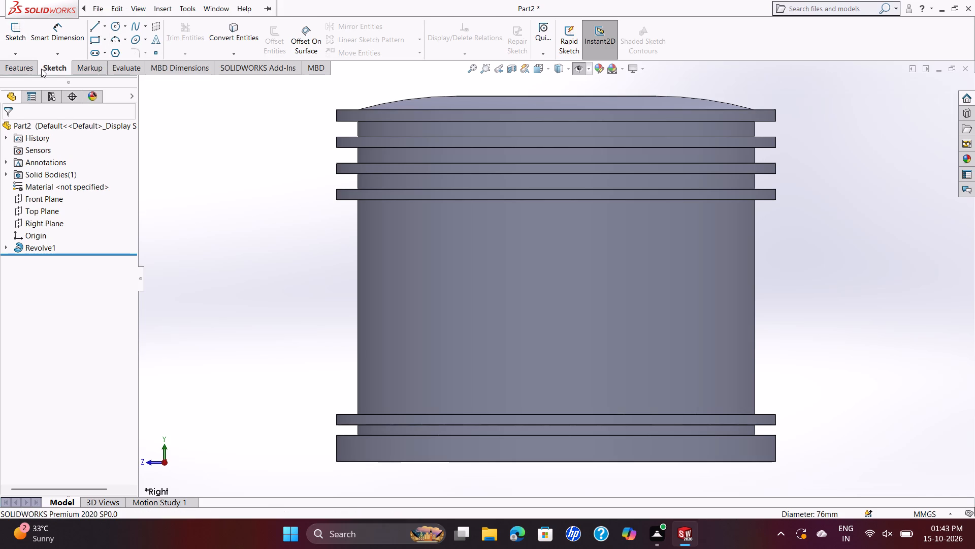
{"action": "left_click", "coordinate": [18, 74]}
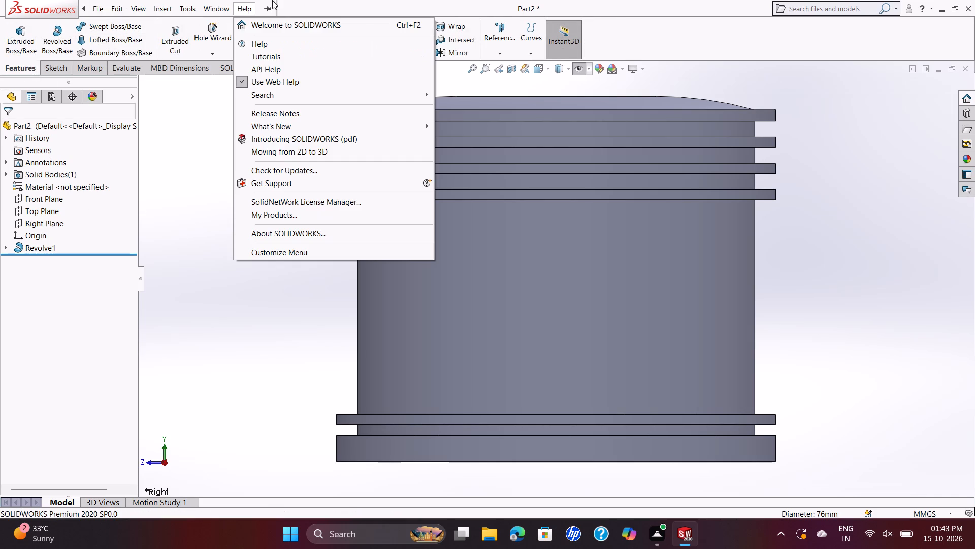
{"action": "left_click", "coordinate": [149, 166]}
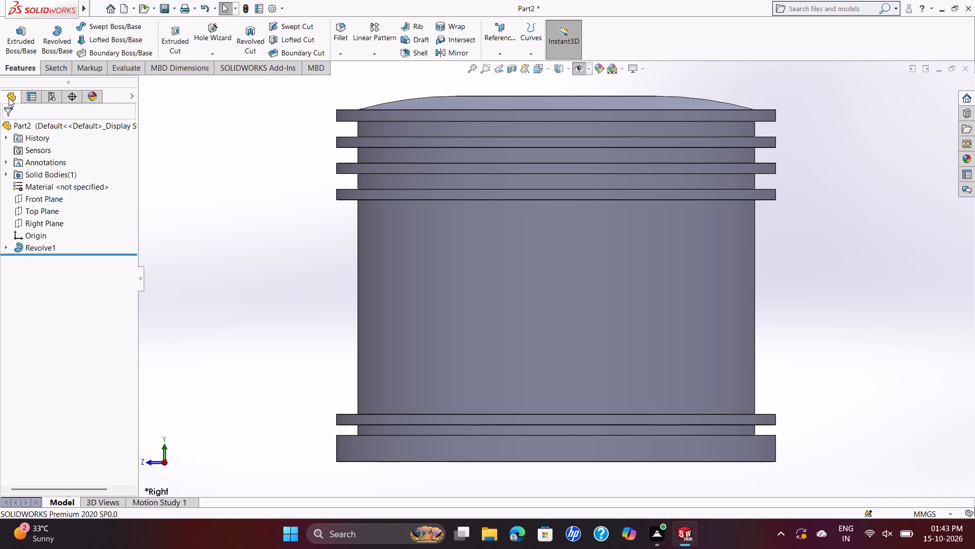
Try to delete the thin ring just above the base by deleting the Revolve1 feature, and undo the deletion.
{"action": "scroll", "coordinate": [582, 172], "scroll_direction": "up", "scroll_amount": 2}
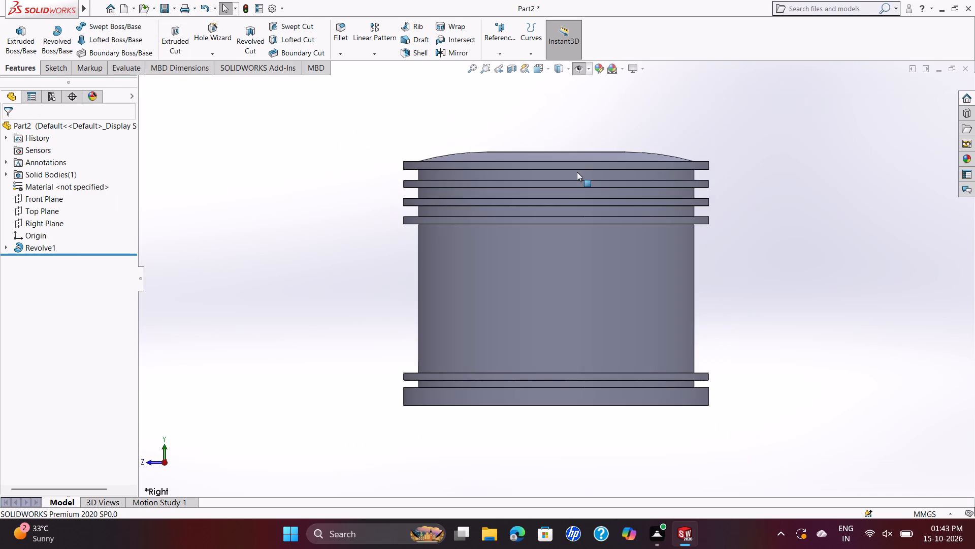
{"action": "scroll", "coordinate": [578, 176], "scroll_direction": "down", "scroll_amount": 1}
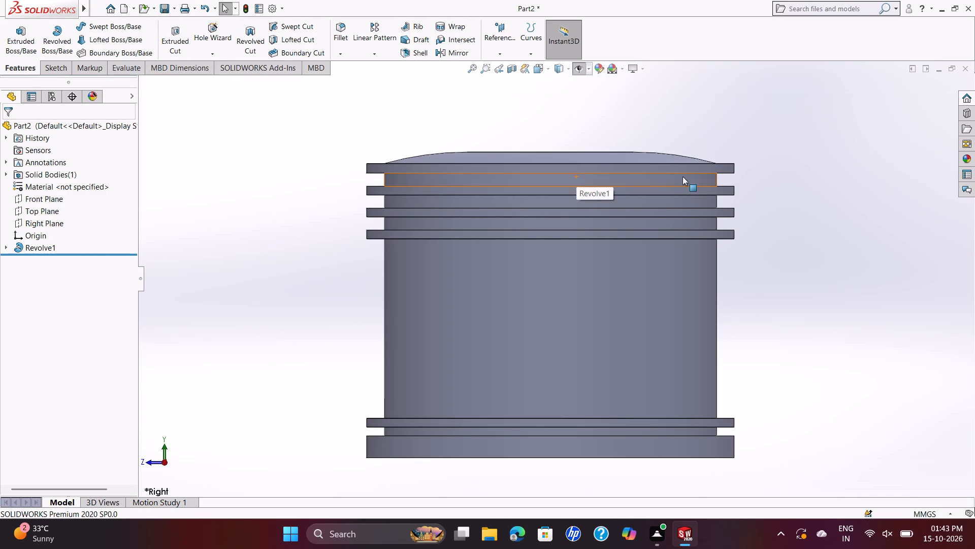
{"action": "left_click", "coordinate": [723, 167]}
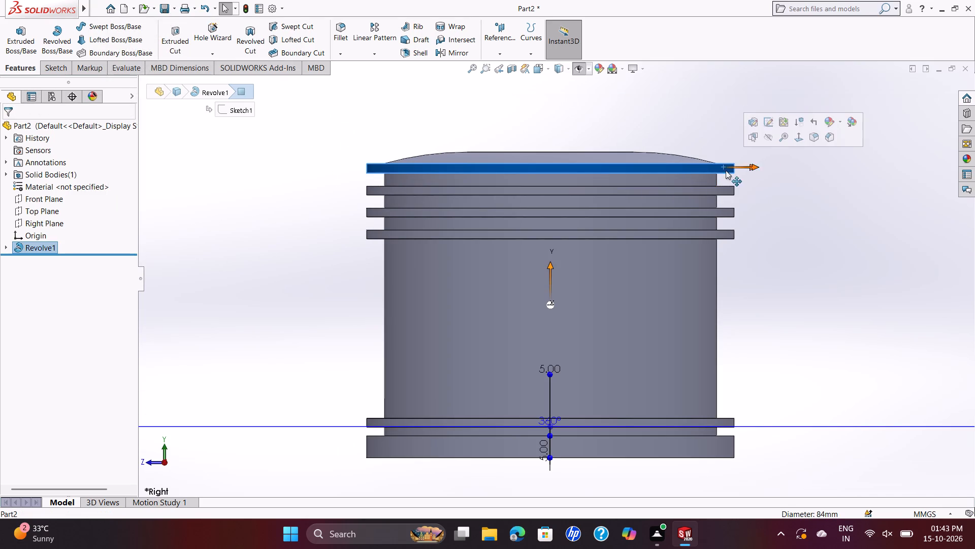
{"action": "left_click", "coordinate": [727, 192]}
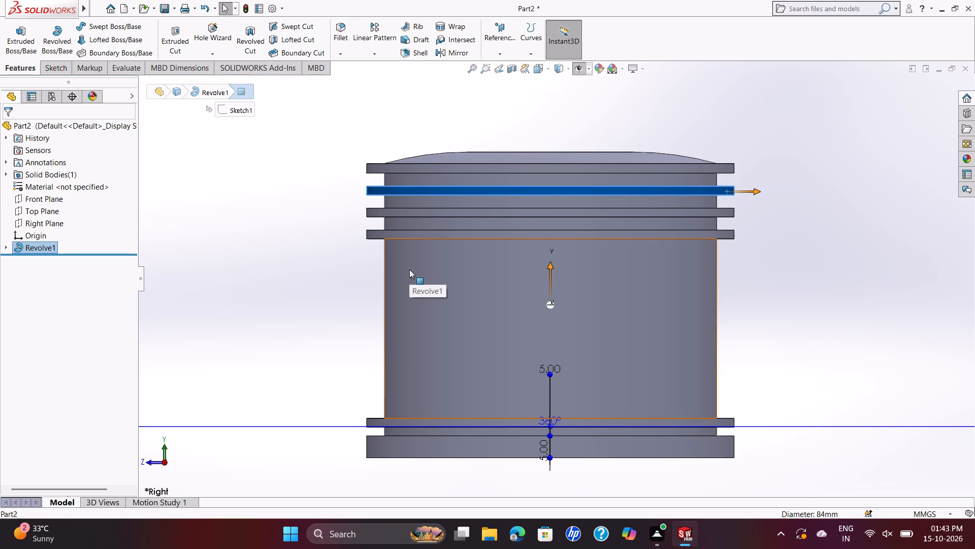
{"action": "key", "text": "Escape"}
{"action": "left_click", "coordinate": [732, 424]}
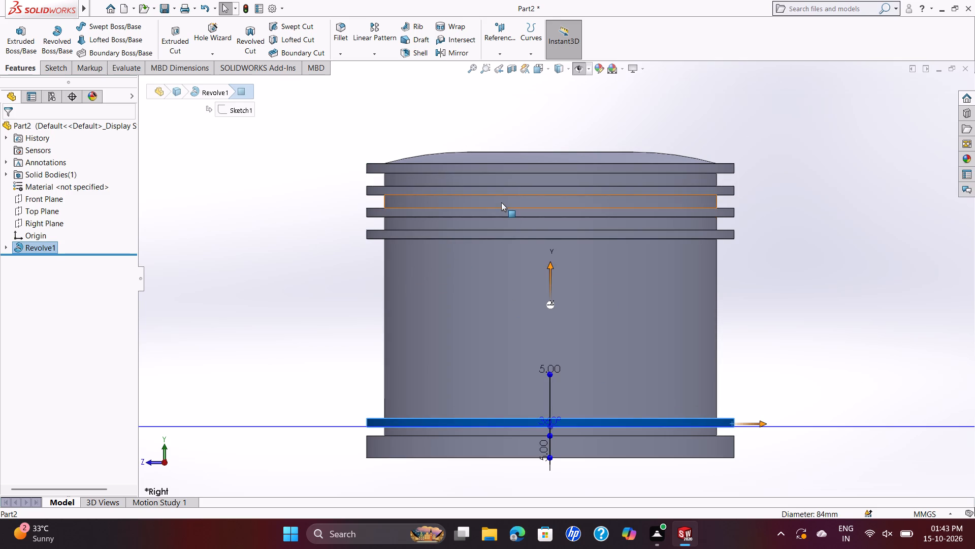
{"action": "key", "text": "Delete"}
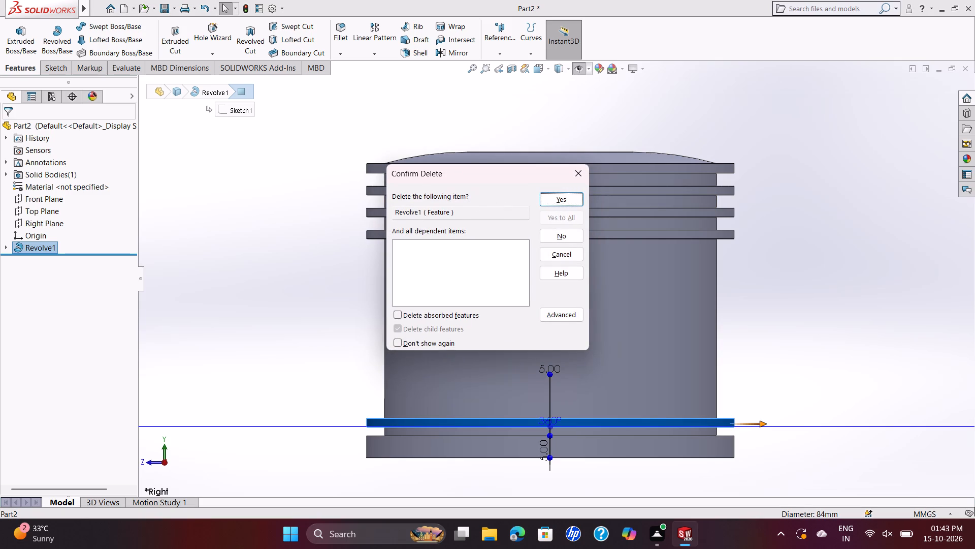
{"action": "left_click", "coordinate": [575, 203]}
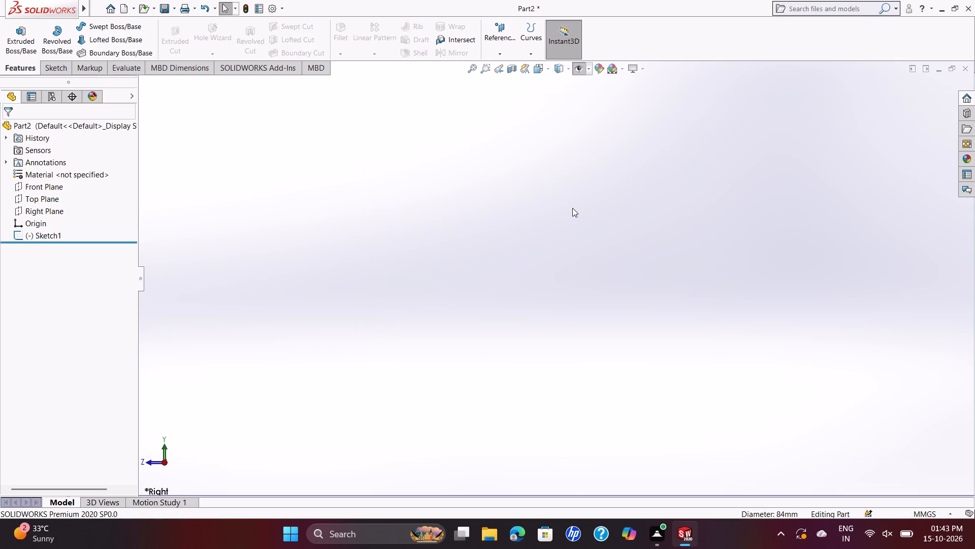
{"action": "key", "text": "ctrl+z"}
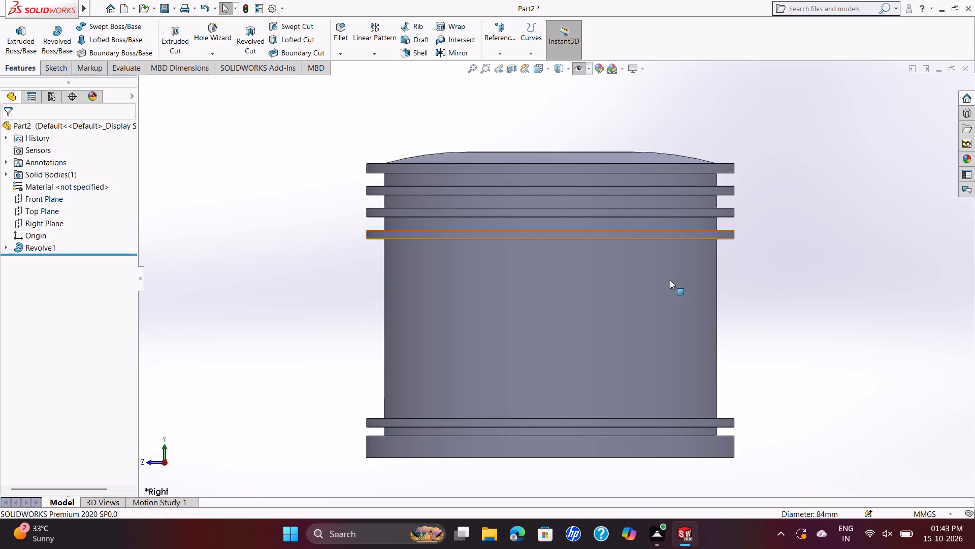
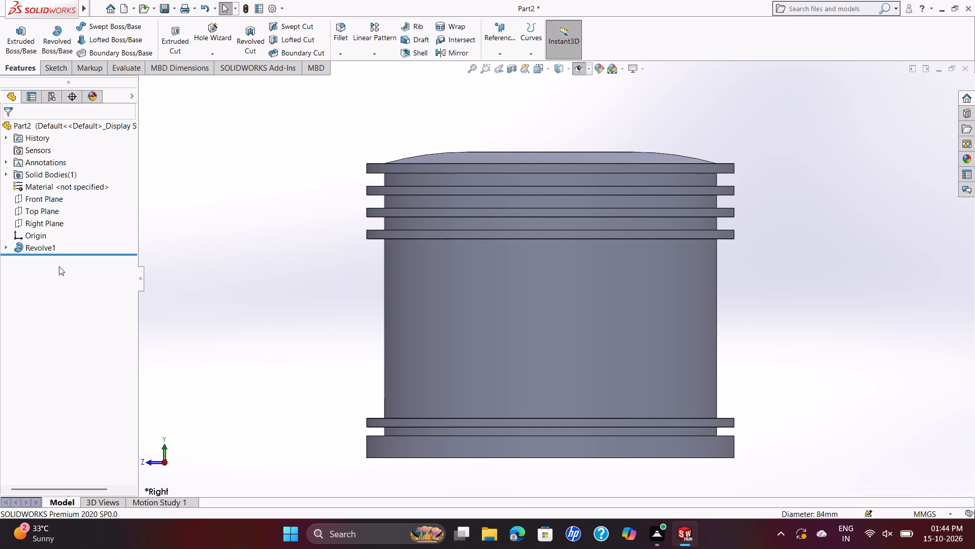
Check how the Front, Right and Top Planes lie relative to the revolved body.
{"action": "left_click", "coordinate": [61, 198]}
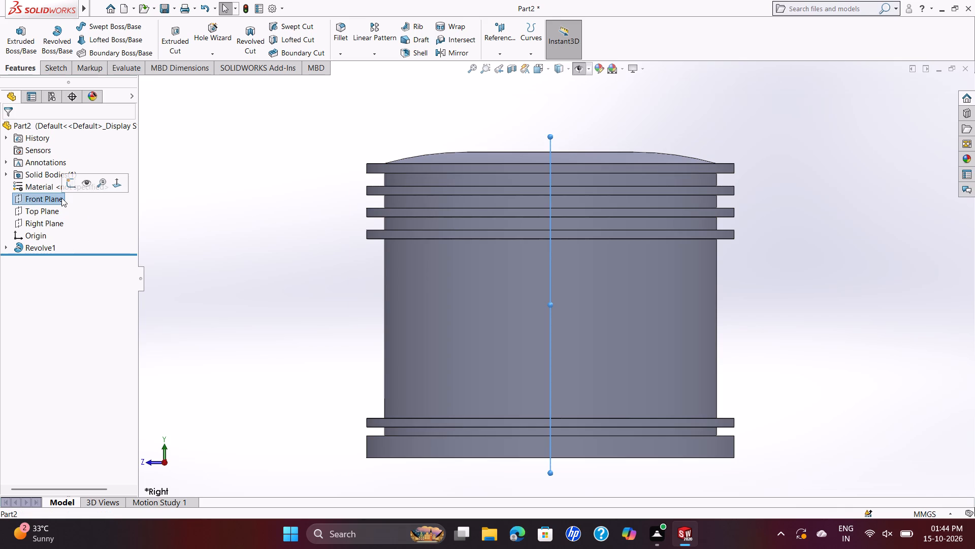
{"action": "left_click", "coordinate": [61, 198]}
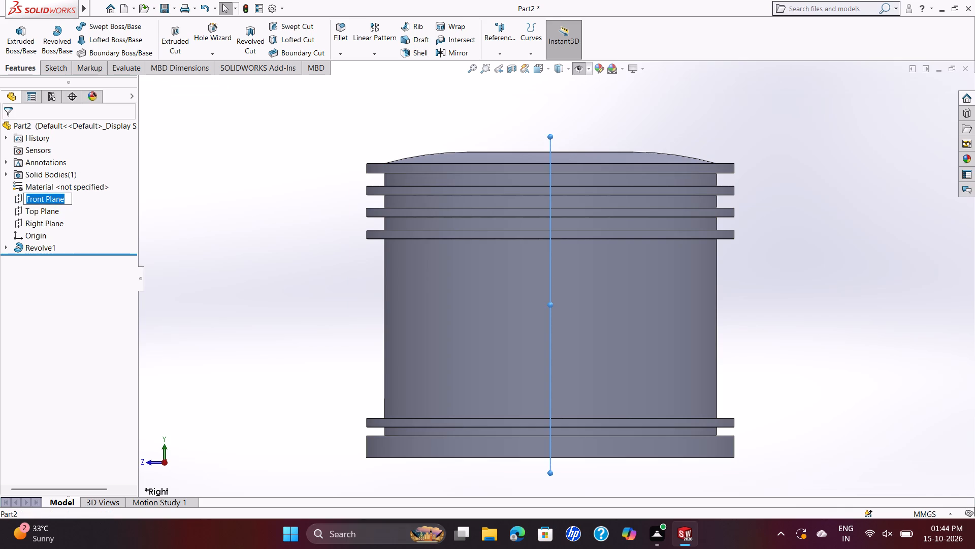
{"action": "left_click", "coordinate": [56, 199]}
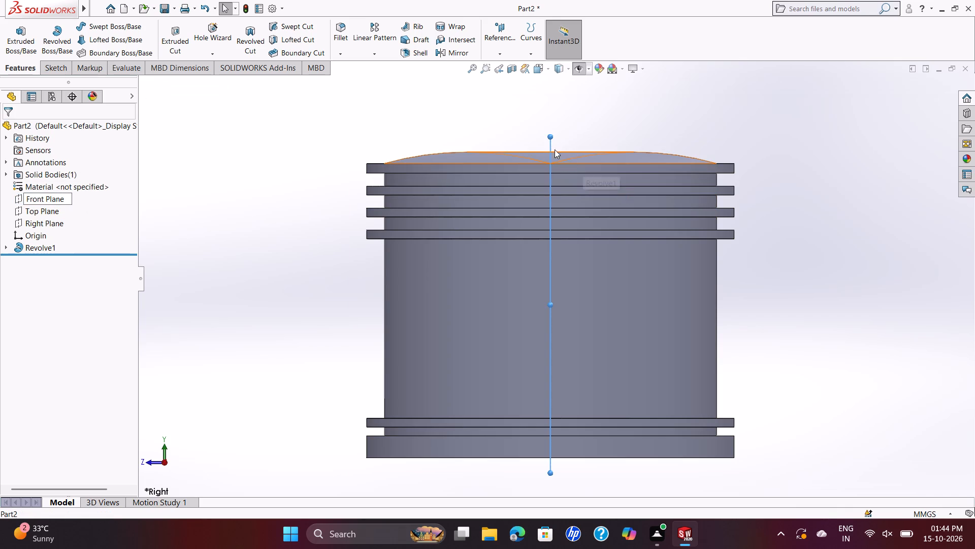
{"action": "left_click", "coordinate": [548, 138]}
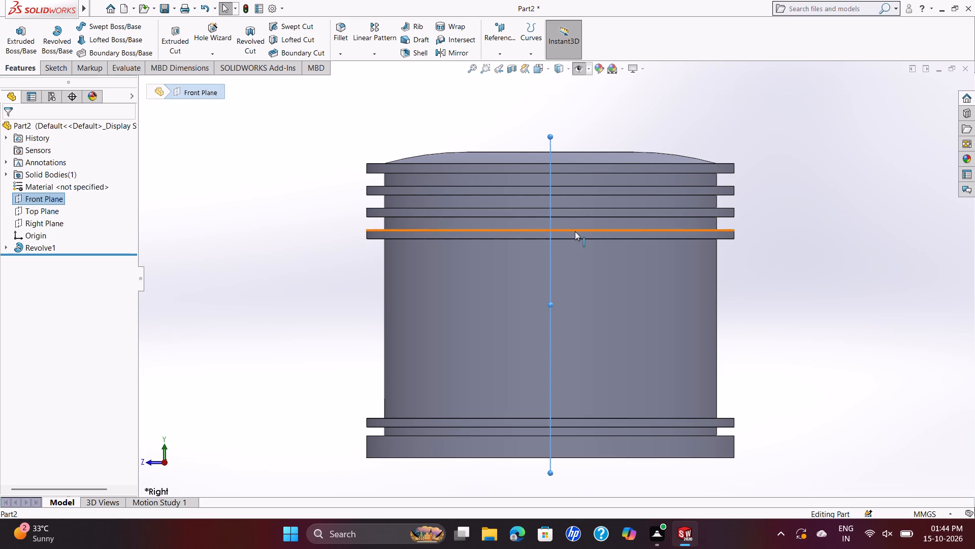
{"action": "scroll", "coordinate": [575, 231], "scroll_direction": "down", "scroll_amount": 2}
{"action": "scroll", "coordinate": [575, 231], "scroll_direction": "up", "scroll_amount": 3}
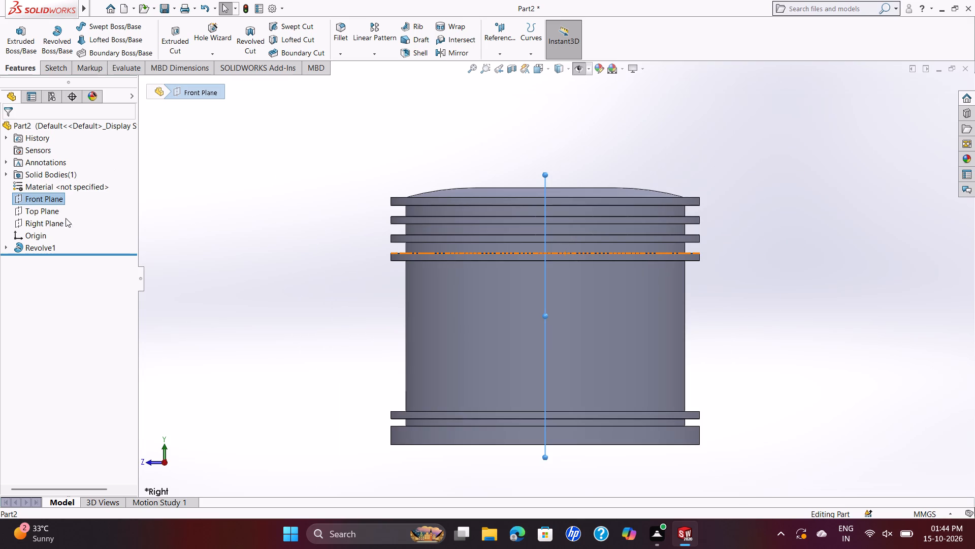
{"action": "left_click", "coordinate": [64, 224]}
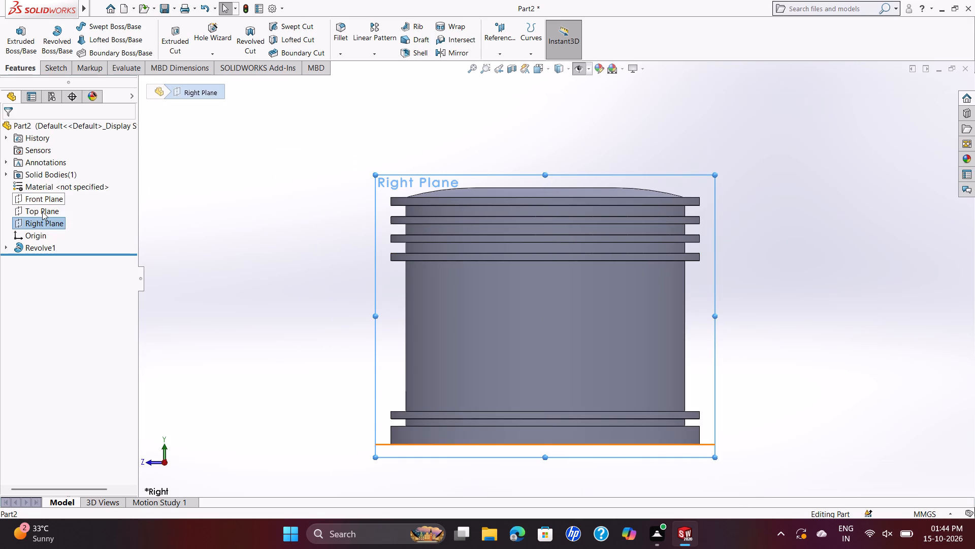
{"action": "left_click", "coordinate": [42, 211]}
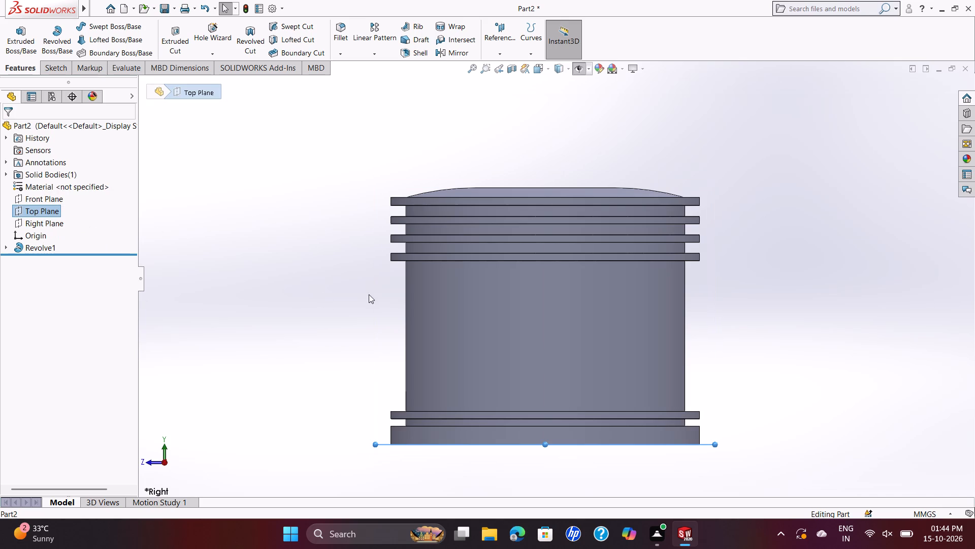
Examine the revolved body from all sides, including its dished crown, ring grooves and flat base.
{"action": "middle_click_drag", "start_coordinate": [399, 359], "coordinate": [479, 363]}
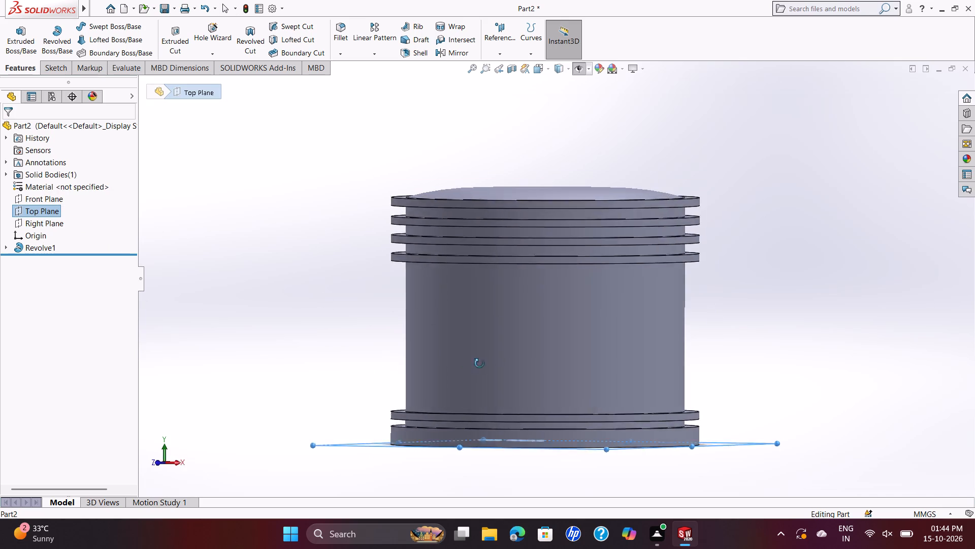
{"action": "middle_click_drag", "start_coordinate": [479, 363], "coordinate": [514, 543]}
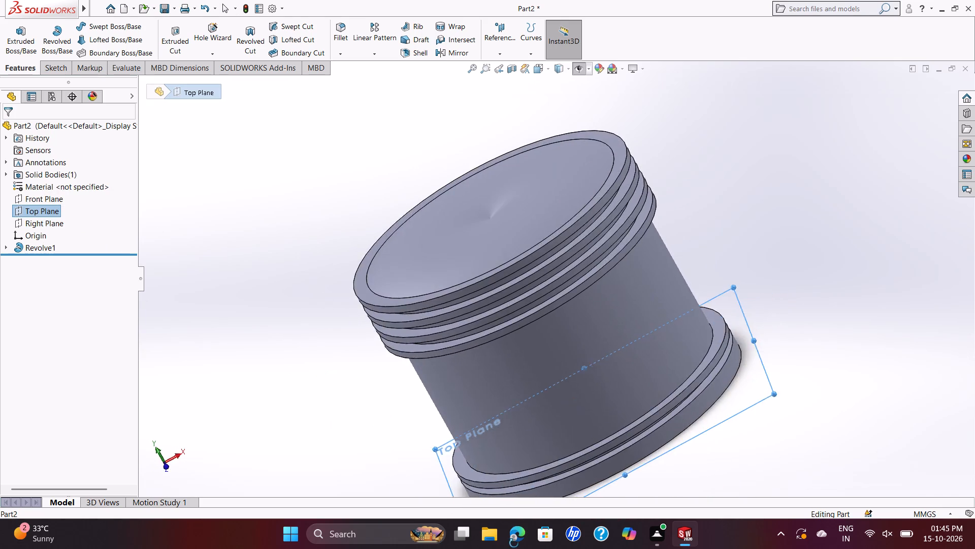
{"action": "middle_click_drag", "start_coordinate": [514, 543], "coordinate": [468, 501]}
{"action": "right_click_drag", "start_coordinate": [492, 536], "coordinate": [484, 530]}
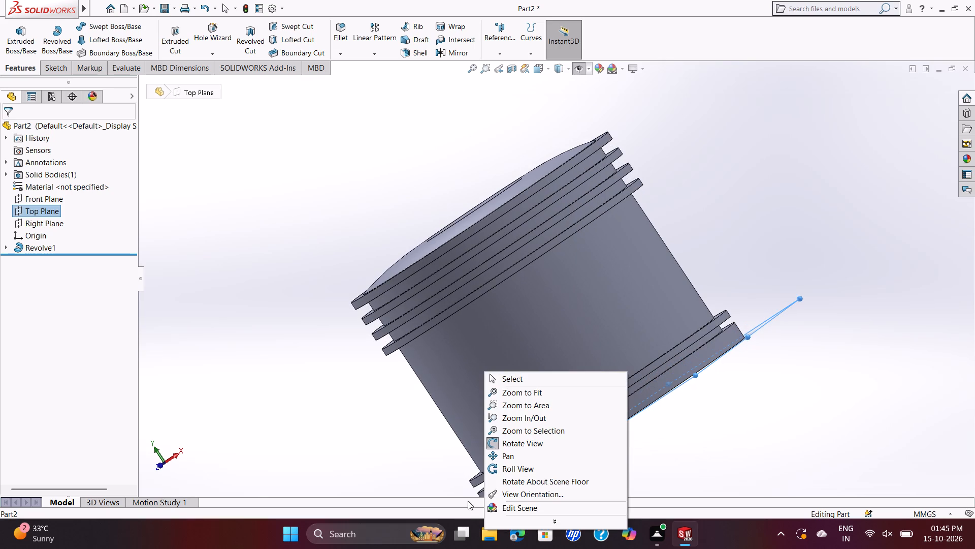
{"action": "left_click", "coordinate": [350, 386]}
{"action": "middle_click_drag", "start_coordinate": [676, 296], "coordinate": [685, 309]}
{"action": "scroll", "coordinate": [681, 300], "scroll_direction": "down", "scroll_amount": 1}
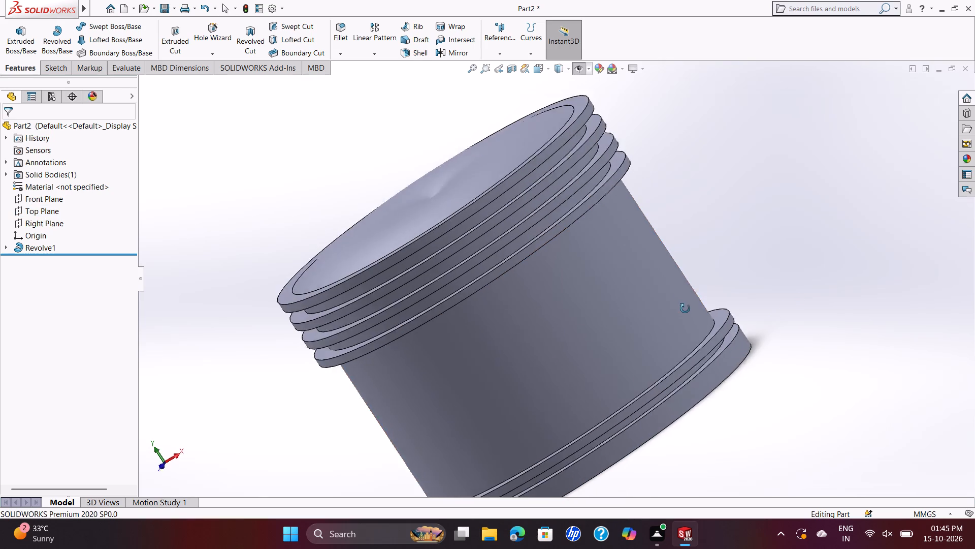
{"action": "middle_click_drag", "start_coordinate": [685, 309], "coordinate": [594, 313]}
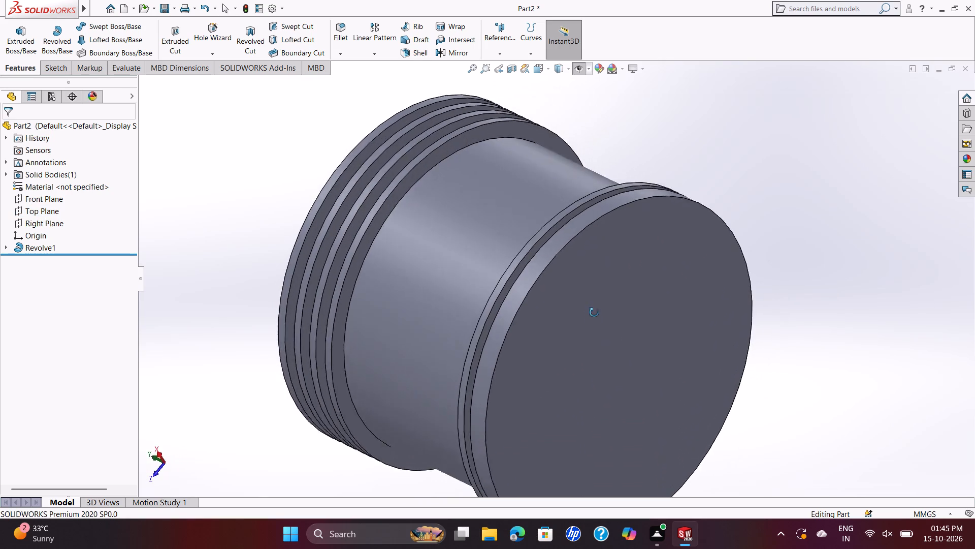
{"action": "middle_click_drag", "start_coordinate": [594, 313], "coordinate": [885, 379]}
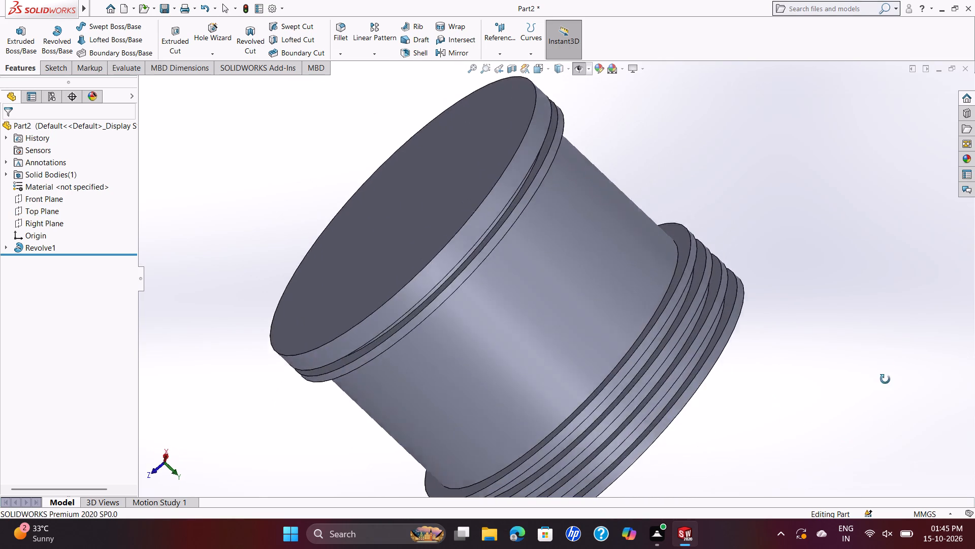
{"action": "middle_click_drag", "start_coordinate": [885, 379], "coordinate": [848, 126]}
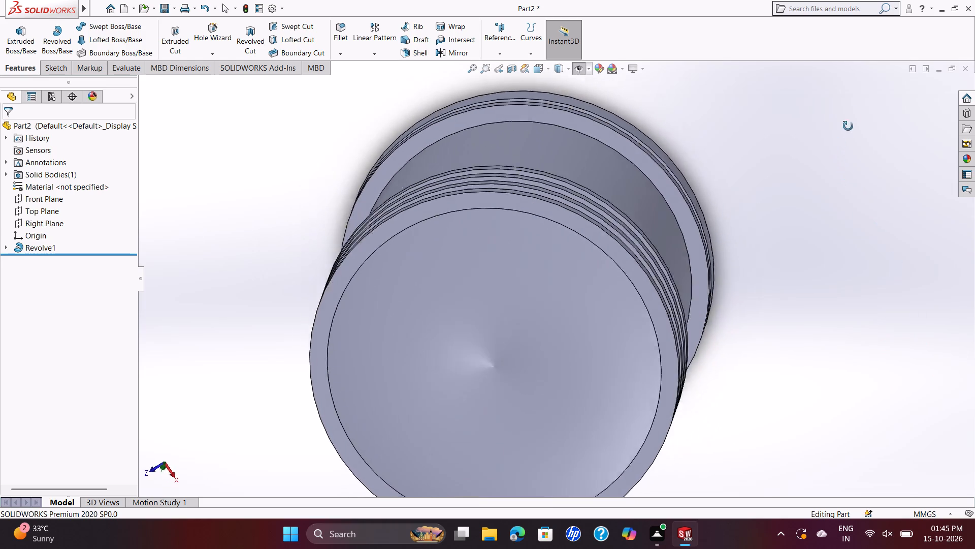
{"action": "middle_click_drag", "start_coordinate": [848, 126], "coordinate": [859, 105]}
{"action": "scroll", "coordinate": [859, 115], "scroll_direction": "down", "scroll_amount": 1}
{"action": "middle_click_drag", "start_coordinate": [807, 271], "coordinate": [804, 137]}
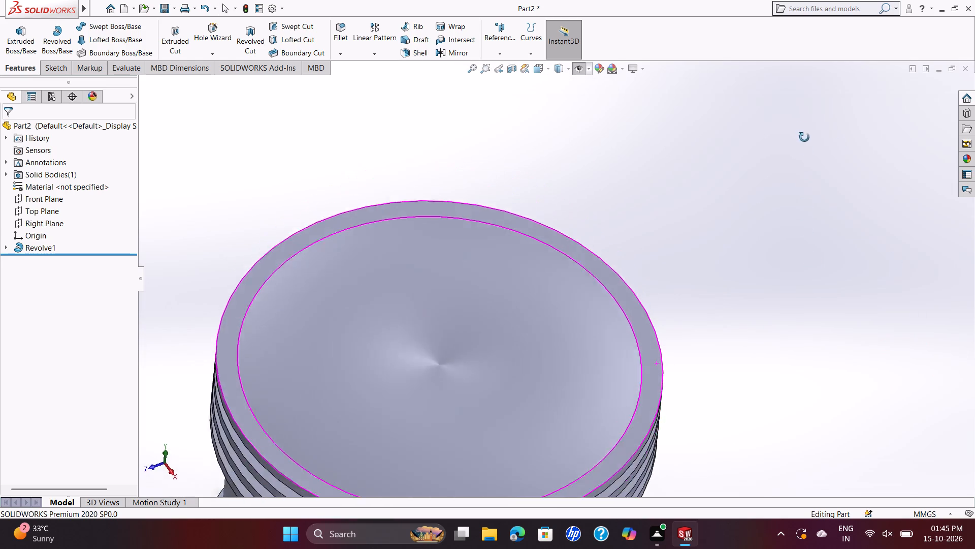
{"action": "middle_click_drag", "start_coordinate": [804, 137], "coordinate": [788, 92]}
{"action": "scroll", "coordinate": [699, 306], "scroll_direction": "down", "scroll_amount": 2}
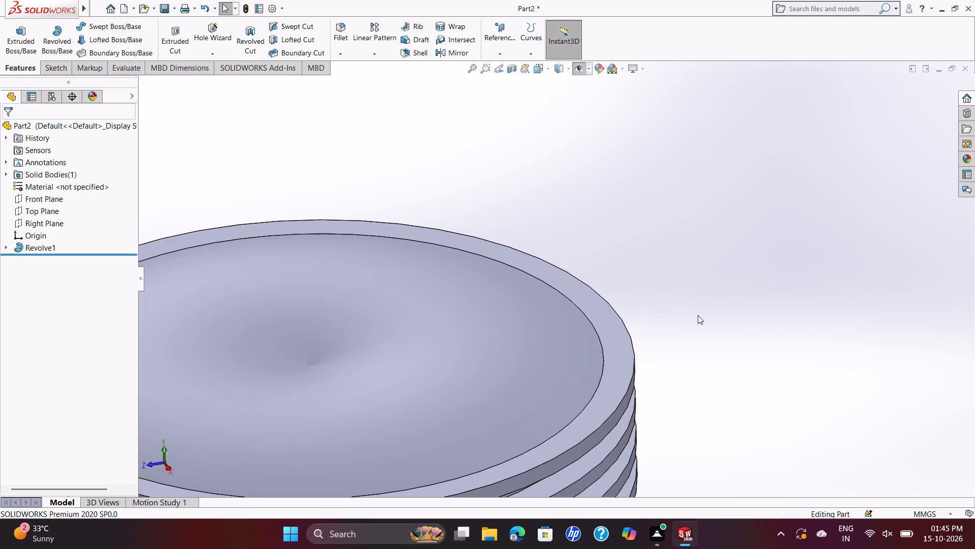
{"action": "scroll", "coordinate": [686, 342], "scroll_direction": "up", "scroll_amount": 6}
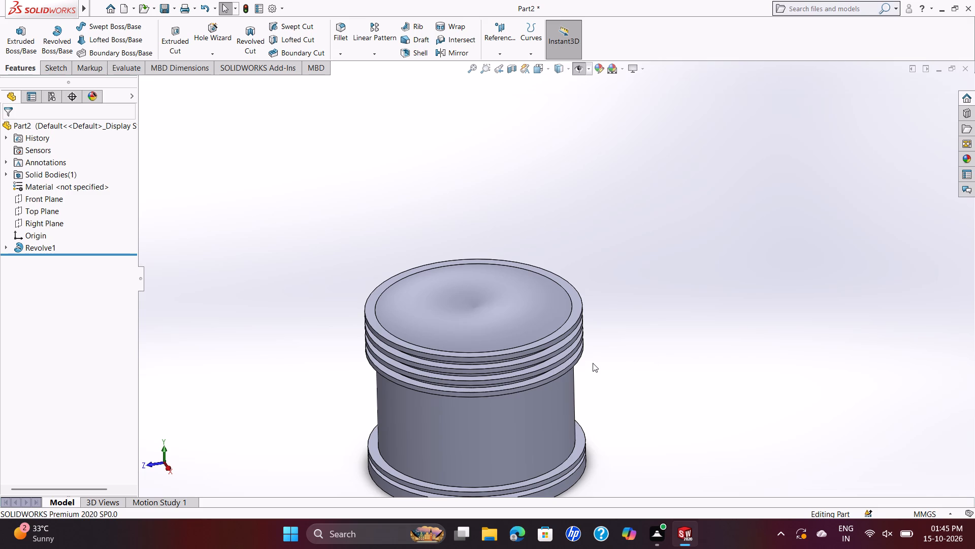
{"action": "scroll", "coordinate": [593, 363], "scroll_direction": "down", "scroll_amount": 1}
{"action": "scroll", "coordinate": [590, 371], "scroll_direction": "up", "scroll_amount": 2}
{"action": "scroll", "coordinate": [591, 369], "scroll_direction": "down", "scroll_amount": 2}
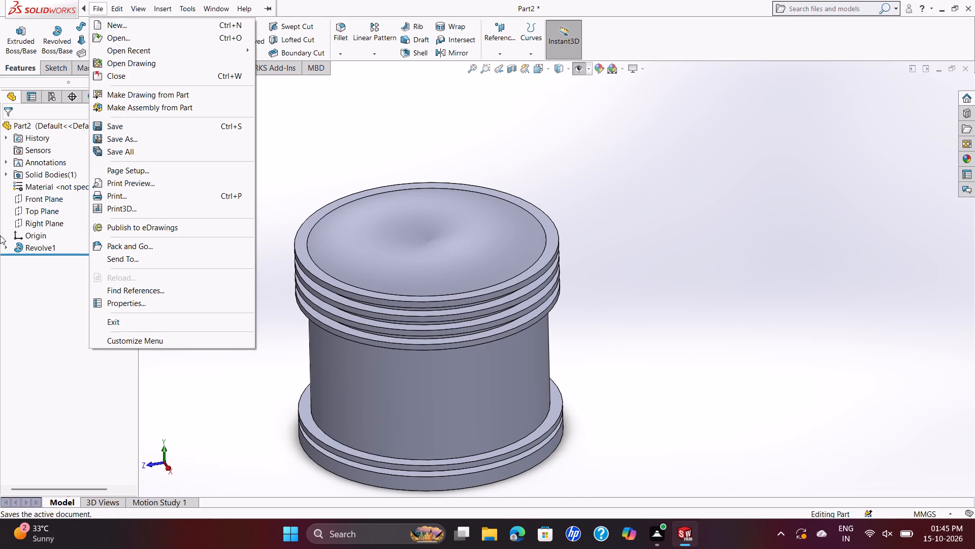
Open a new sketch on the flat base of the body with the centre-point Circle tool active and orient to it.
{"action": "left_click", "coordinate": [17, 35]}
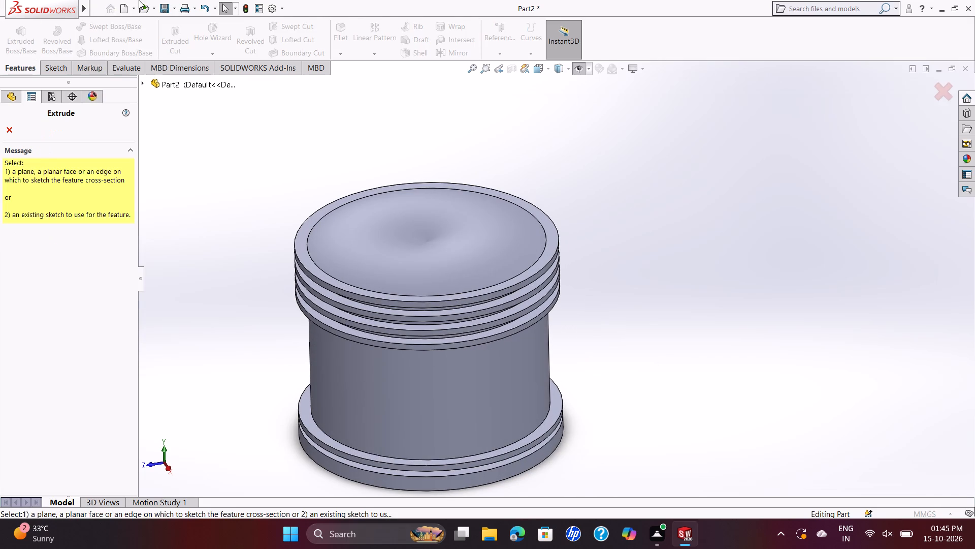
{"action": "left_click", "coordinate": [7, 132]}
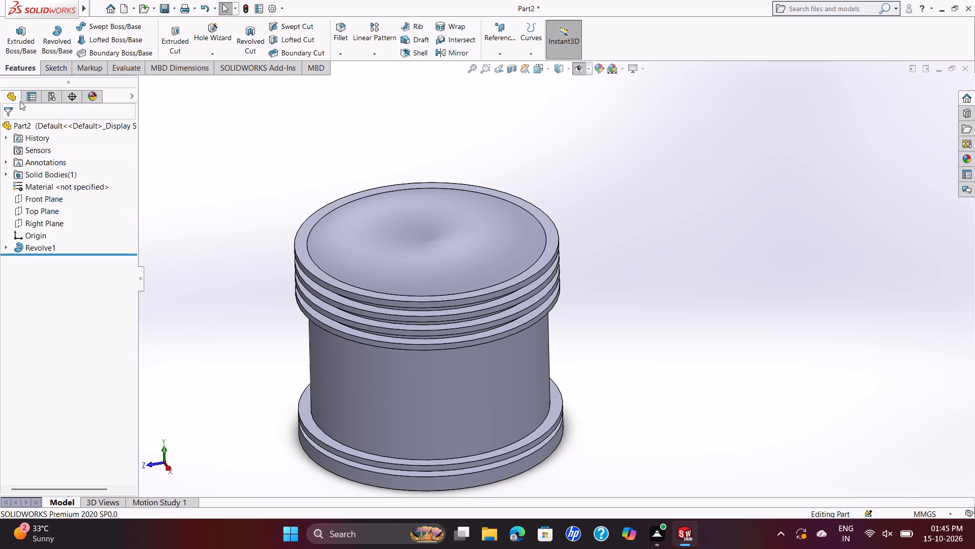
{"action": "left_click", "coordinate": [56, 70]}
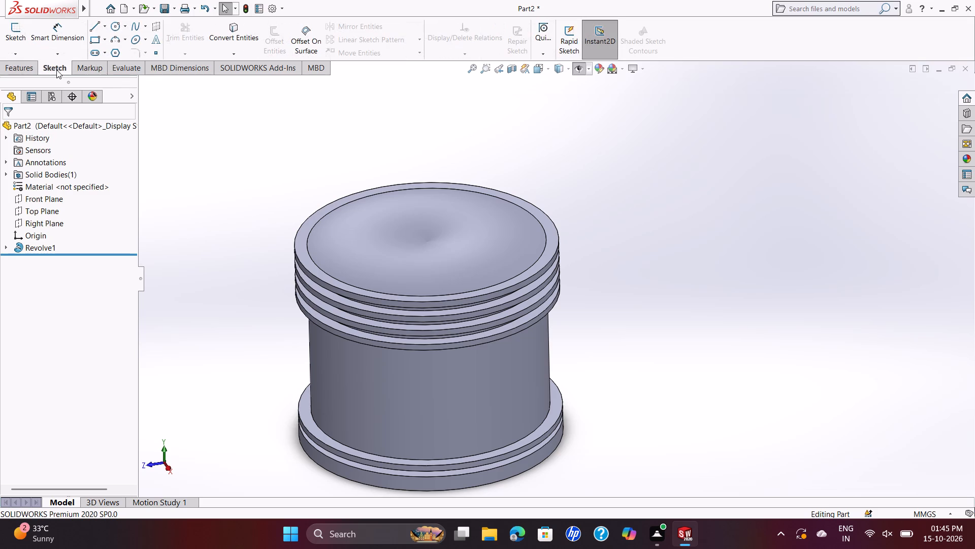
{"action": "left_click", "coordinate": [112, 23]}
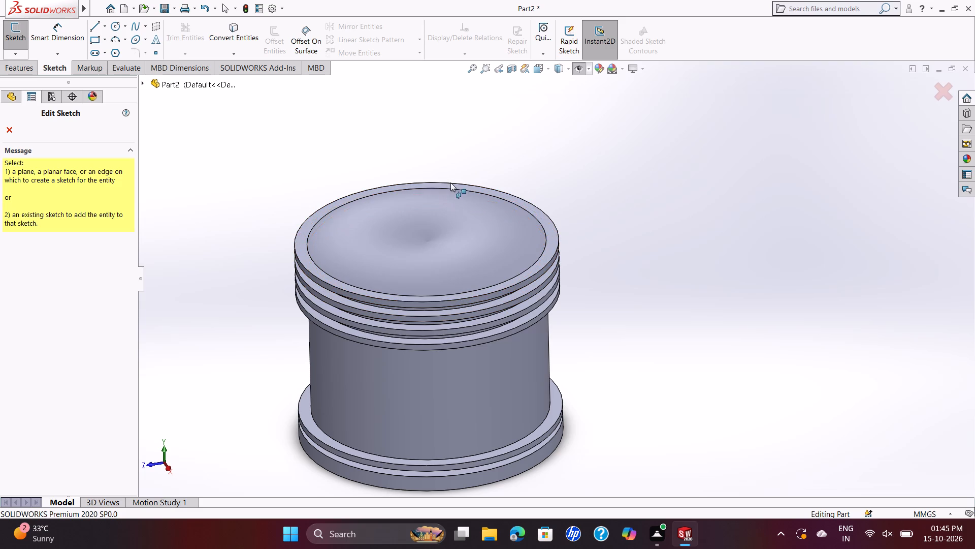
{"action": "left_click", "coordinate": [482, 379]}
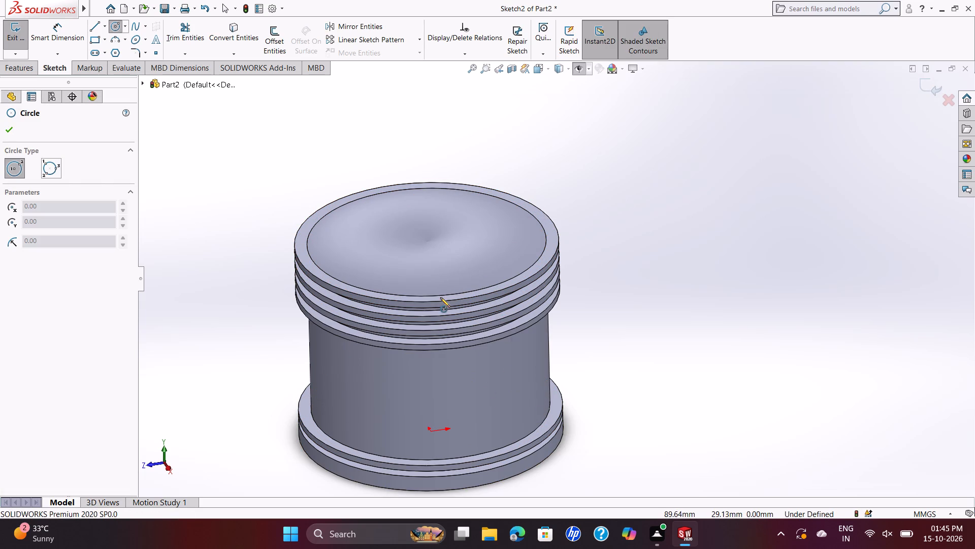
{"action": "key", "text": "ctrl+8"}
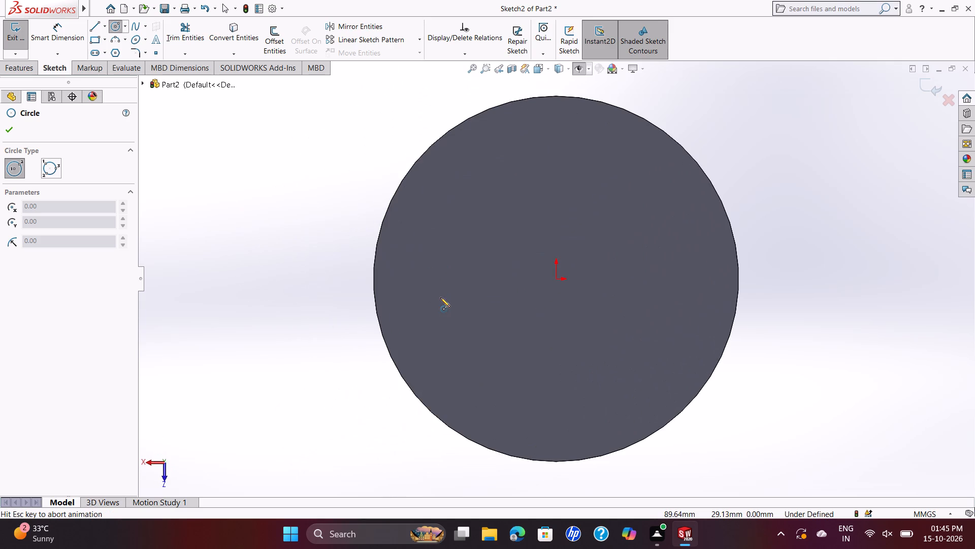
{"action": "scroll", "coordinate": [647, 243], "scroll_direction": "up", "scroll_amount": 1}
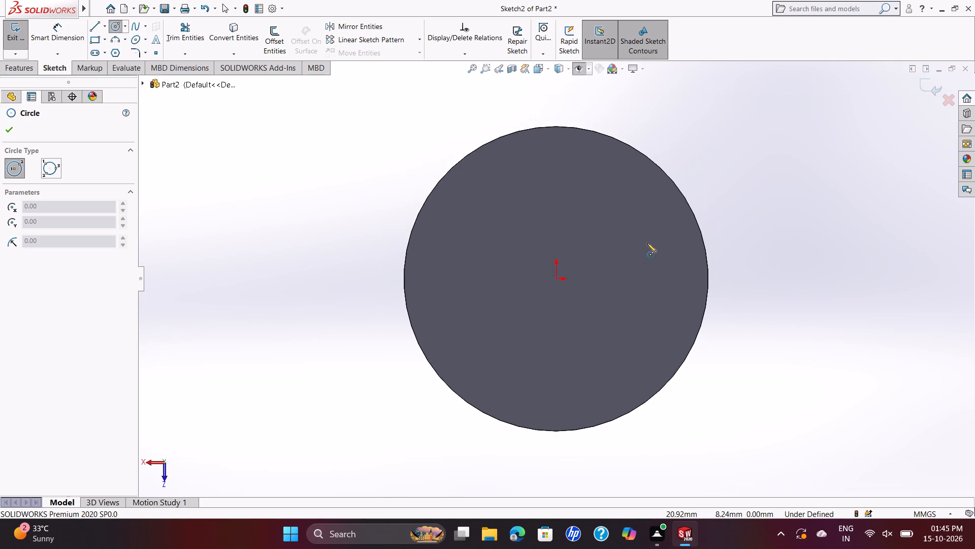
{"action": "scroll", "coordinate": [647, 243], "scroll_direction": "down", "scroll_amount": 2}
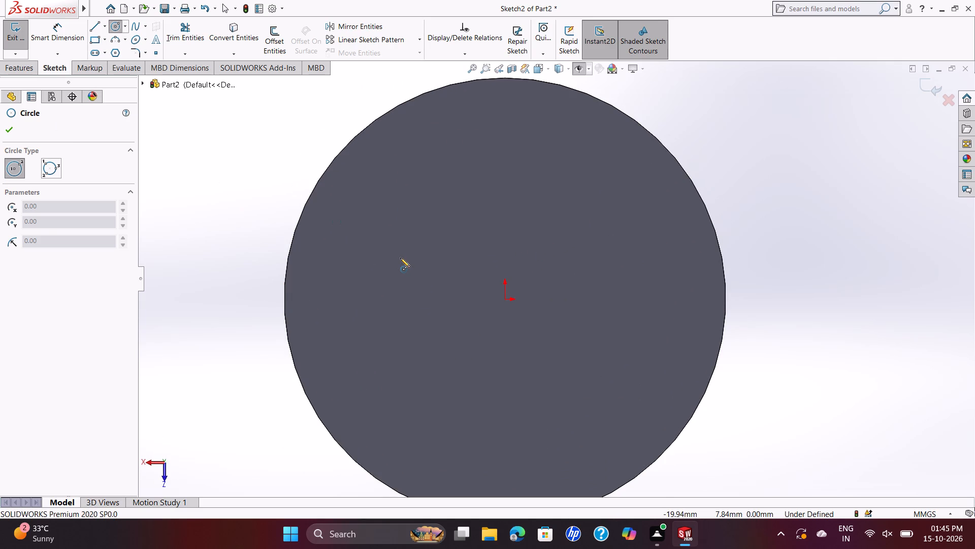
{"action": "middle_click_drag", "start_coordinate": [476, 258], "coordinate": [463, 449]}
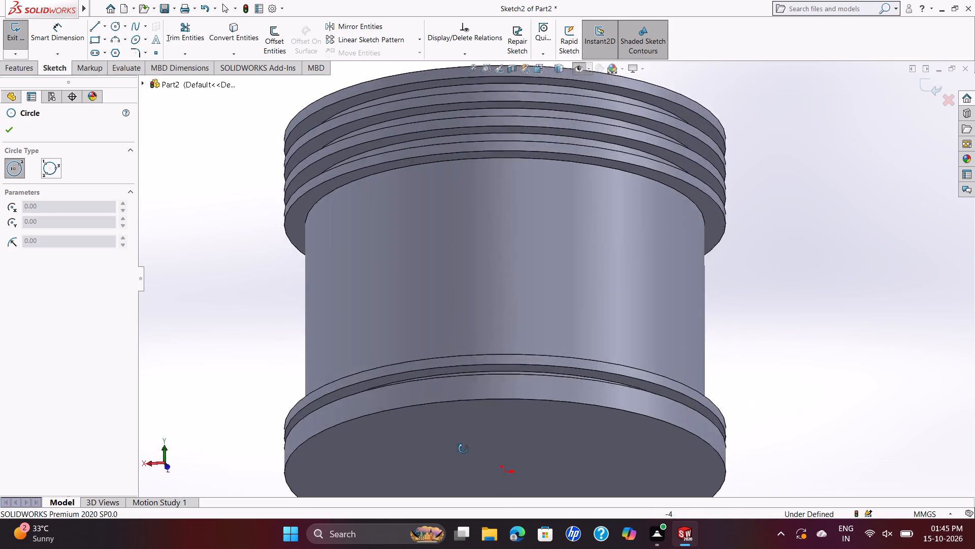
{"action": "middle_click_drag", "start_coordinate": [463, 449], "coordinate": [487, 484]}
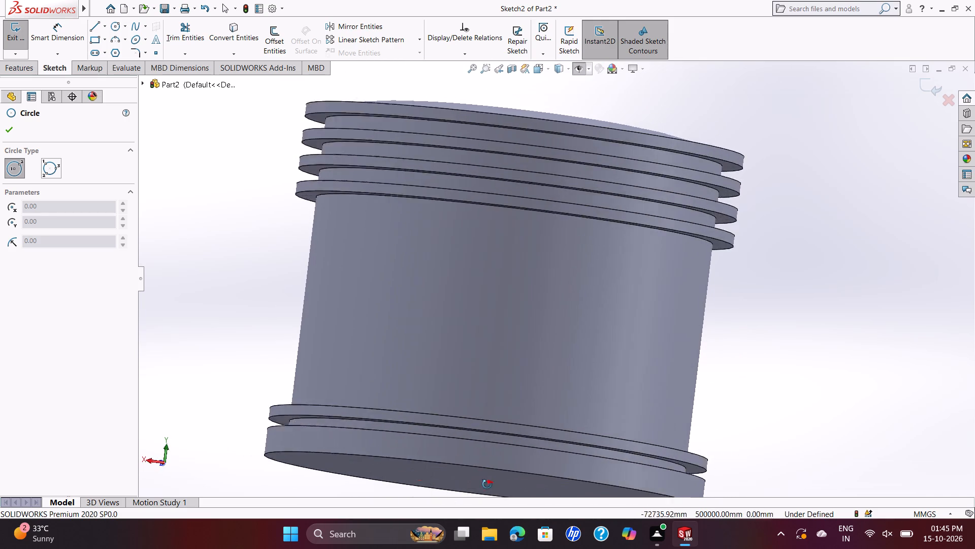
{"action": "middle_click_drag", "start_coordinate": [487, 484], "coordinate": [518, 480]}
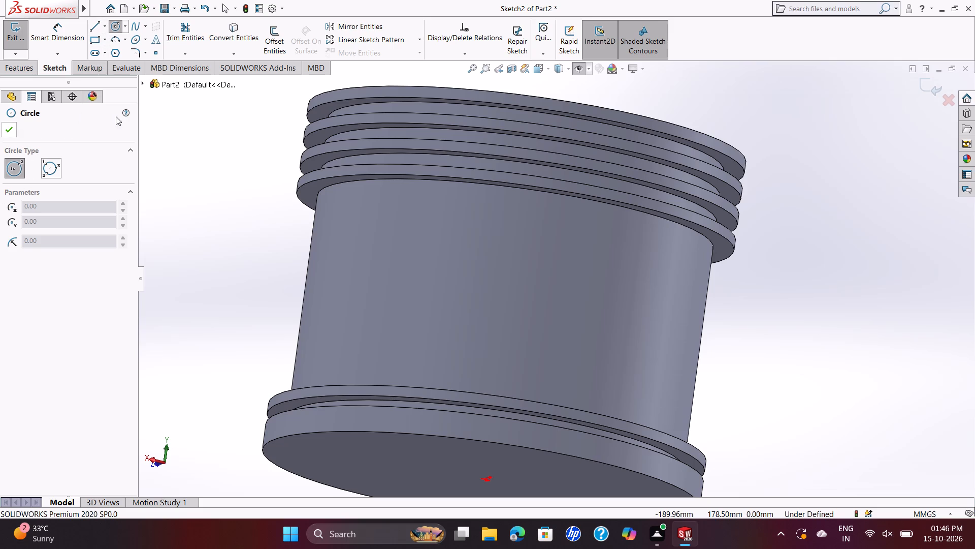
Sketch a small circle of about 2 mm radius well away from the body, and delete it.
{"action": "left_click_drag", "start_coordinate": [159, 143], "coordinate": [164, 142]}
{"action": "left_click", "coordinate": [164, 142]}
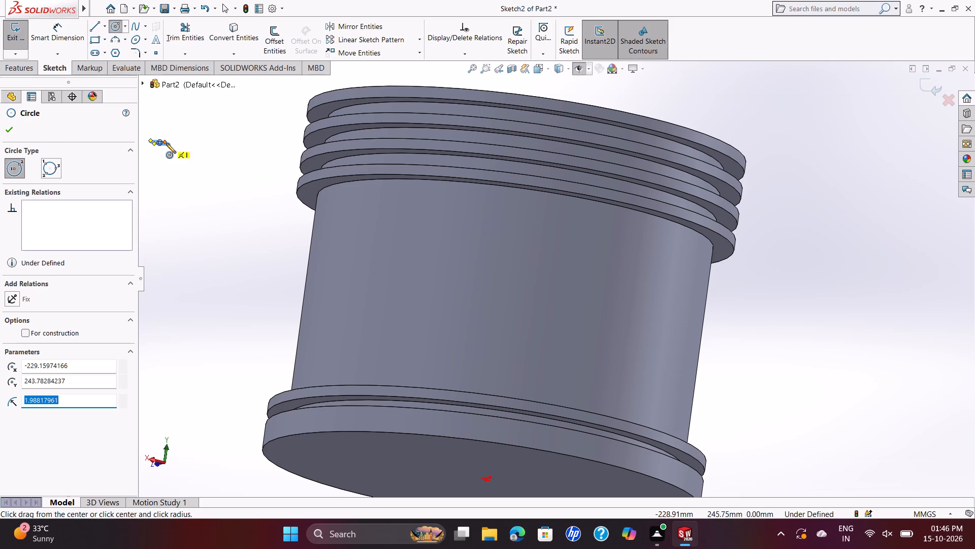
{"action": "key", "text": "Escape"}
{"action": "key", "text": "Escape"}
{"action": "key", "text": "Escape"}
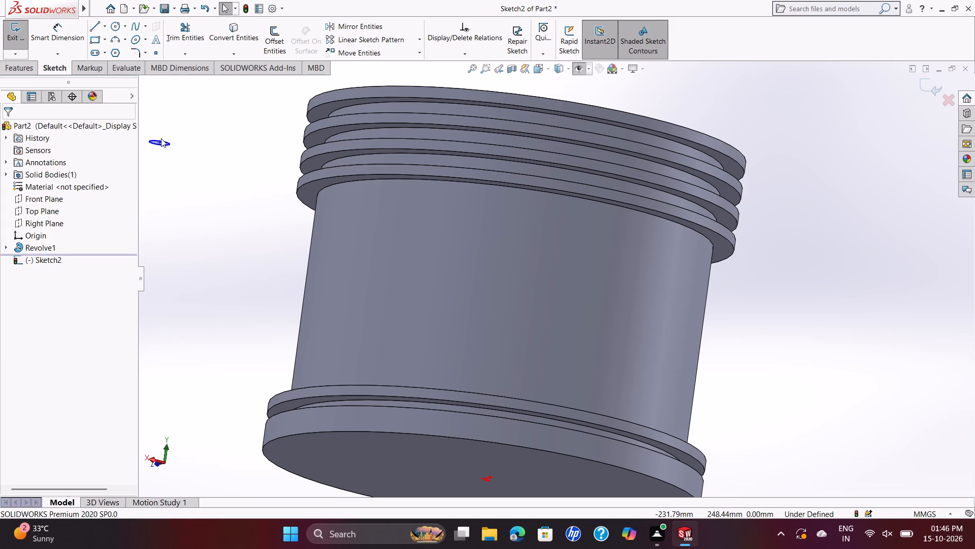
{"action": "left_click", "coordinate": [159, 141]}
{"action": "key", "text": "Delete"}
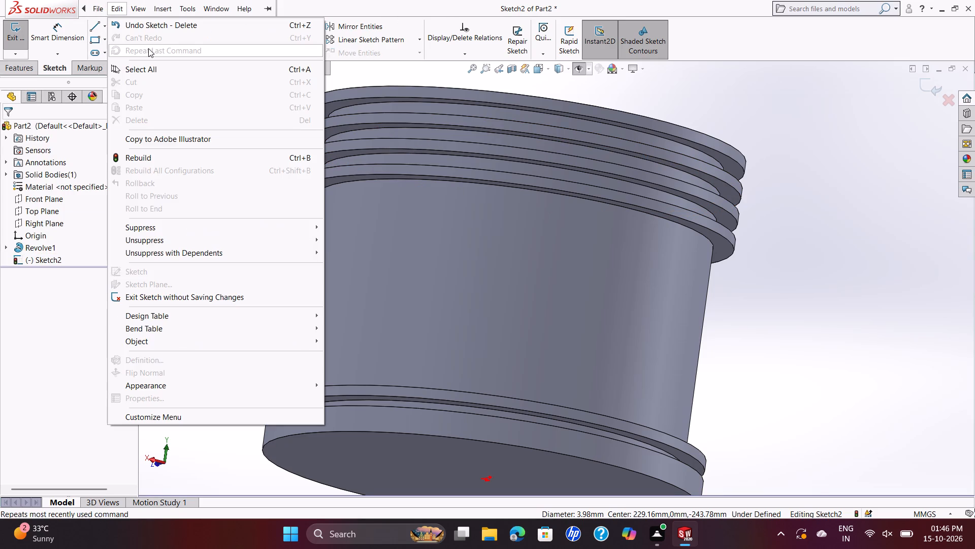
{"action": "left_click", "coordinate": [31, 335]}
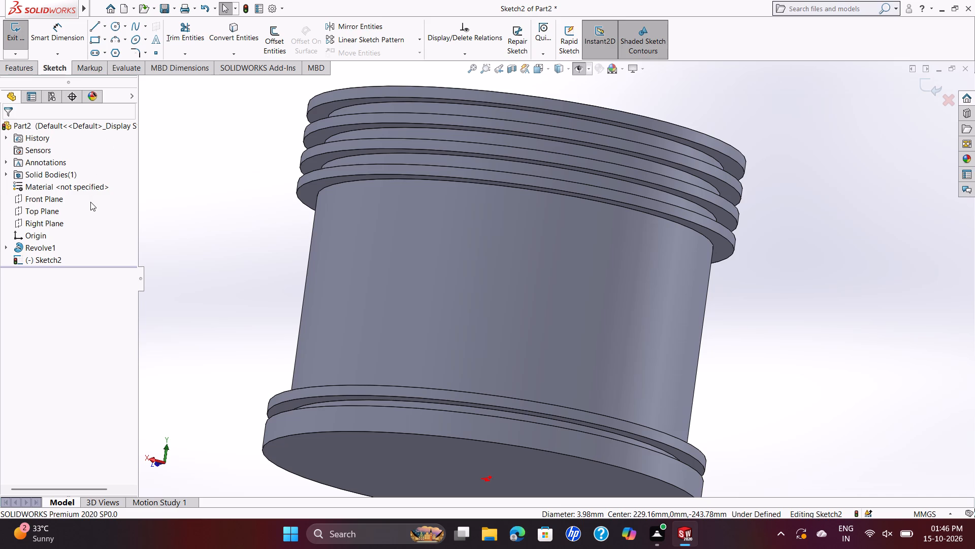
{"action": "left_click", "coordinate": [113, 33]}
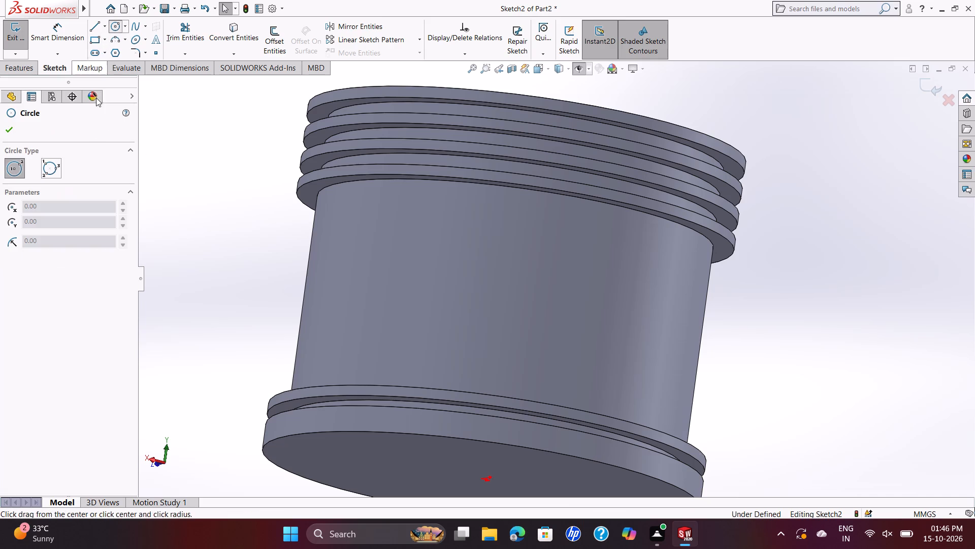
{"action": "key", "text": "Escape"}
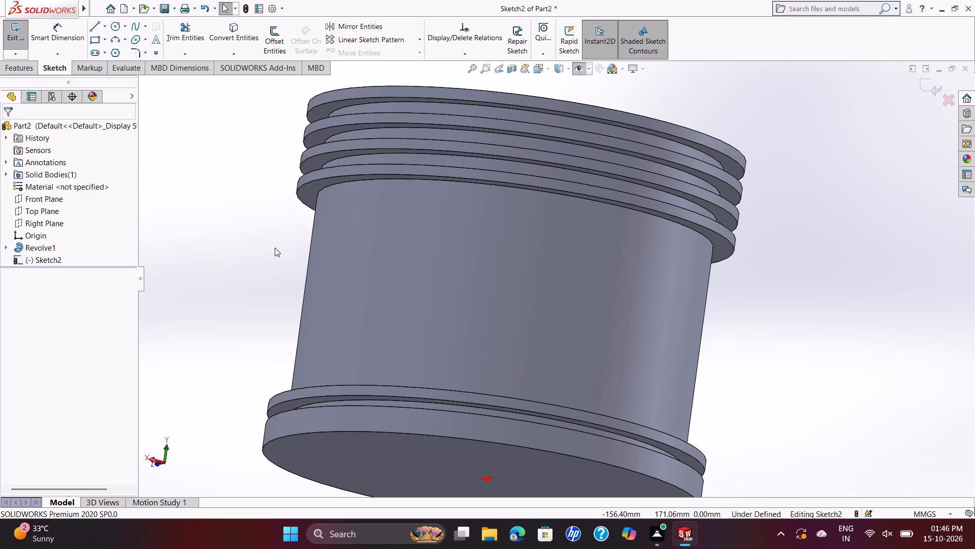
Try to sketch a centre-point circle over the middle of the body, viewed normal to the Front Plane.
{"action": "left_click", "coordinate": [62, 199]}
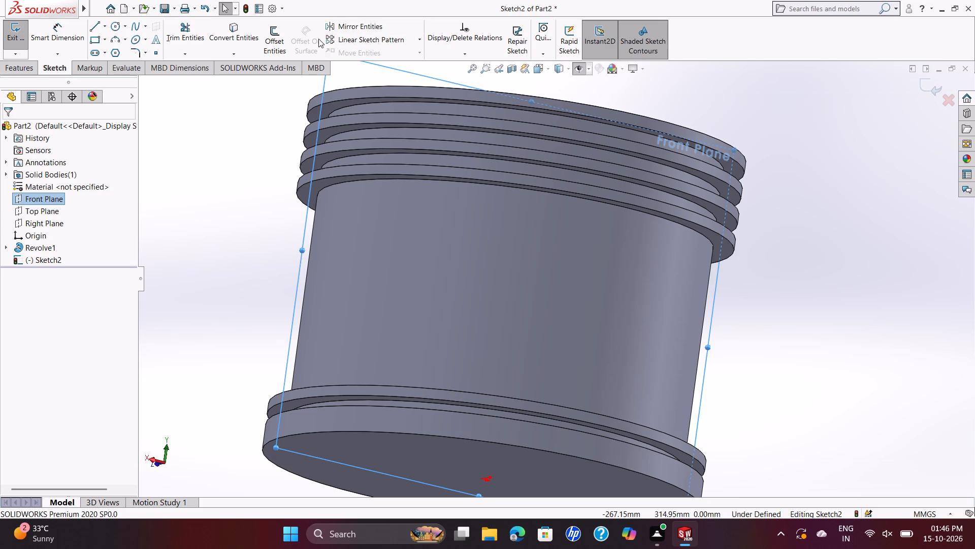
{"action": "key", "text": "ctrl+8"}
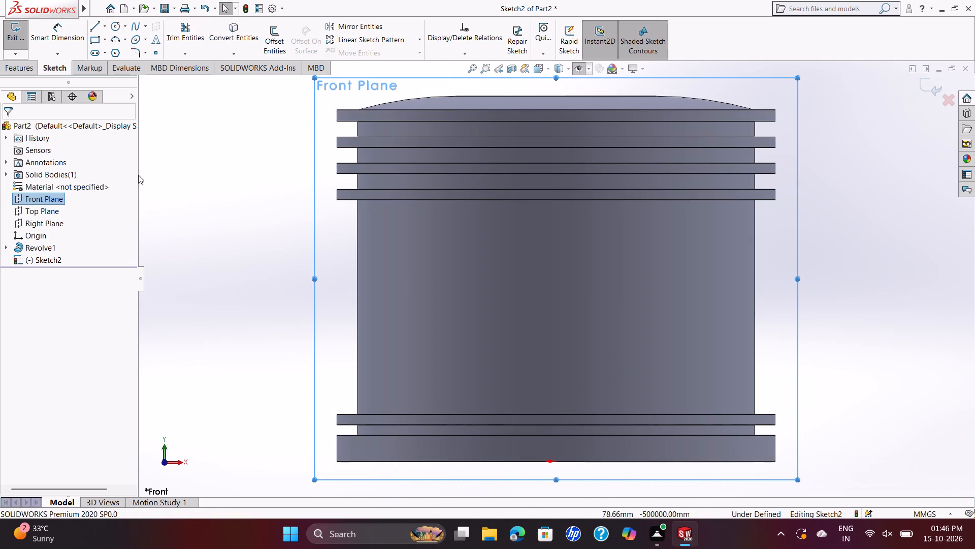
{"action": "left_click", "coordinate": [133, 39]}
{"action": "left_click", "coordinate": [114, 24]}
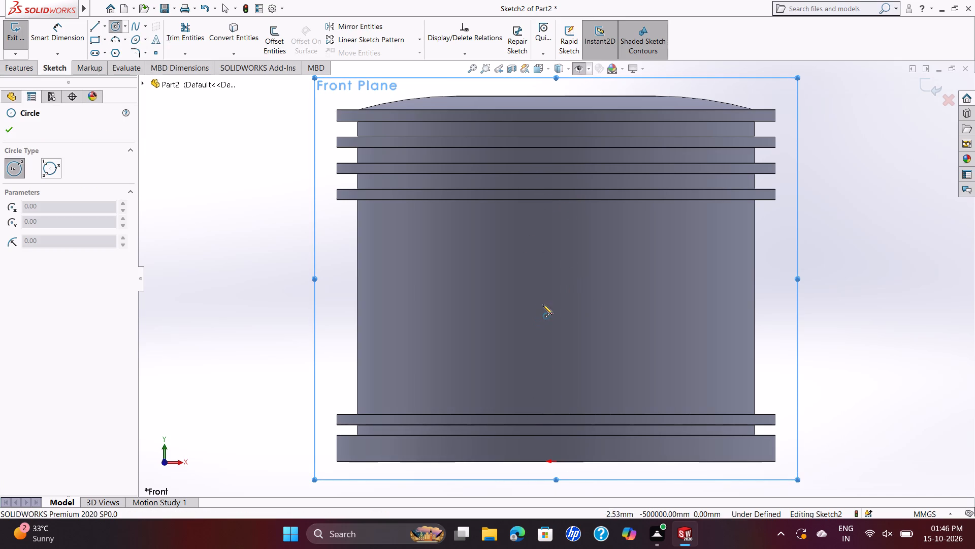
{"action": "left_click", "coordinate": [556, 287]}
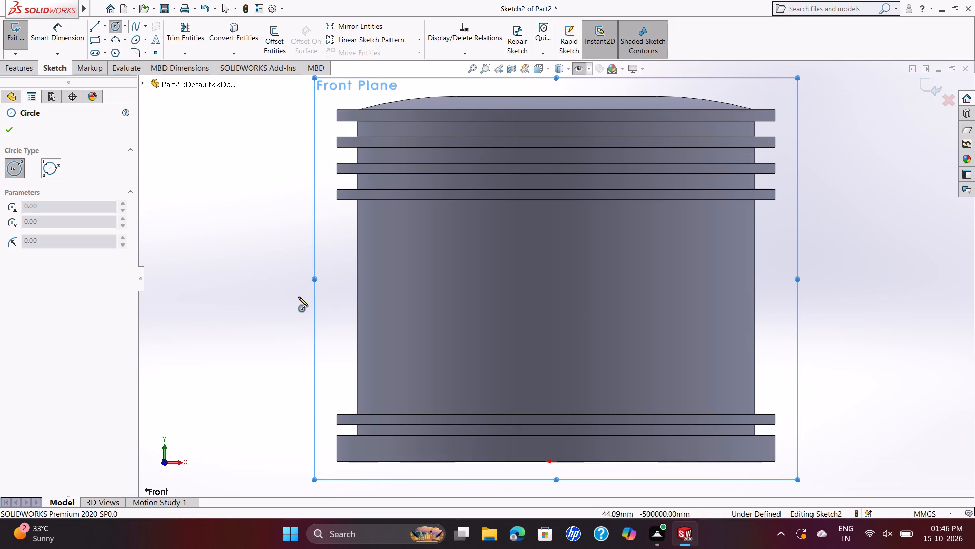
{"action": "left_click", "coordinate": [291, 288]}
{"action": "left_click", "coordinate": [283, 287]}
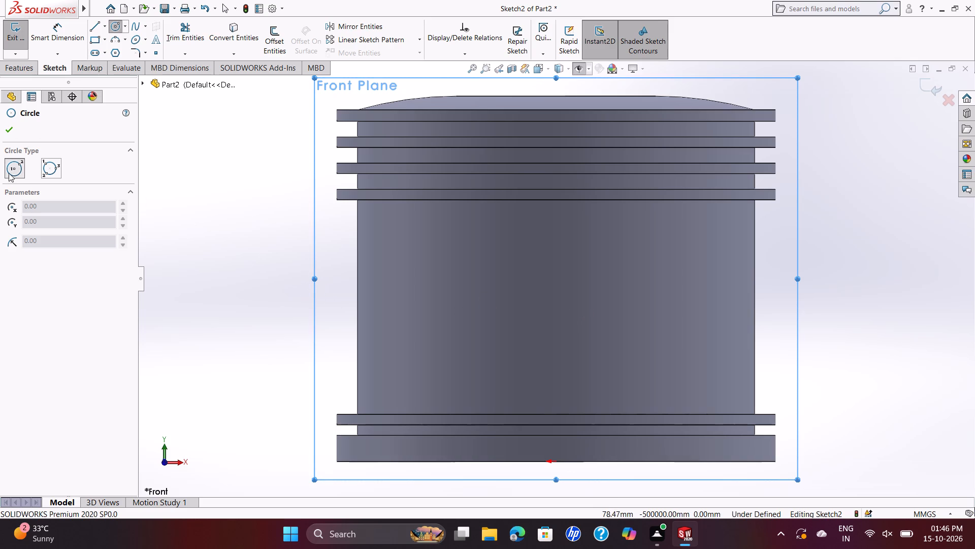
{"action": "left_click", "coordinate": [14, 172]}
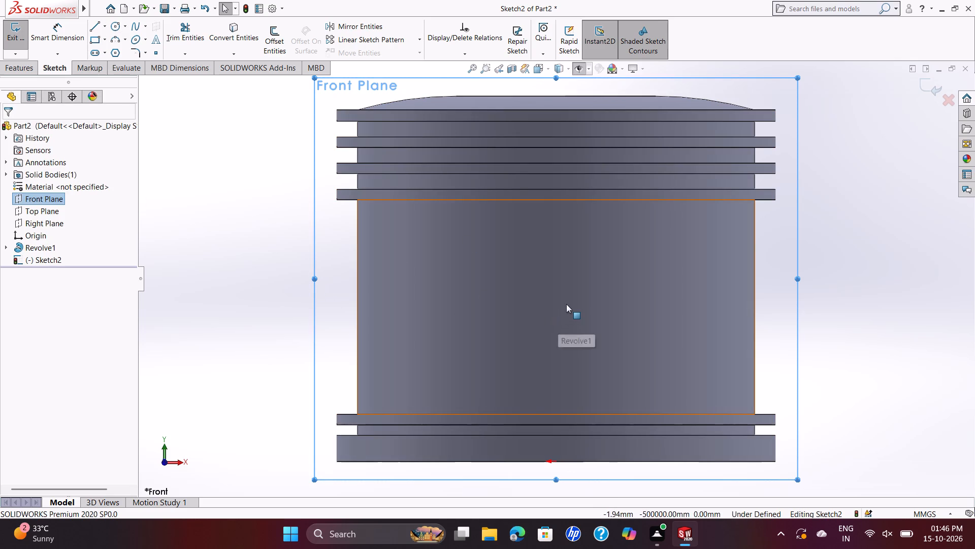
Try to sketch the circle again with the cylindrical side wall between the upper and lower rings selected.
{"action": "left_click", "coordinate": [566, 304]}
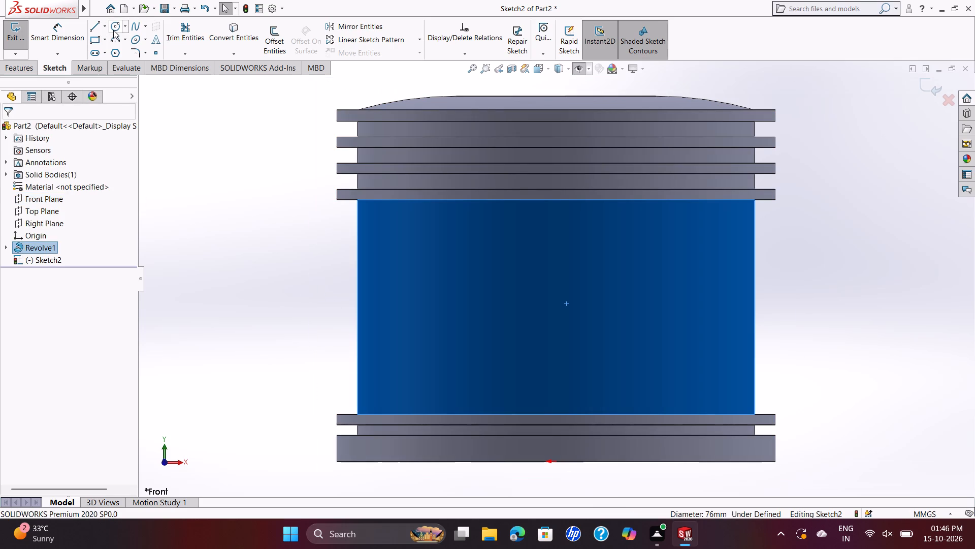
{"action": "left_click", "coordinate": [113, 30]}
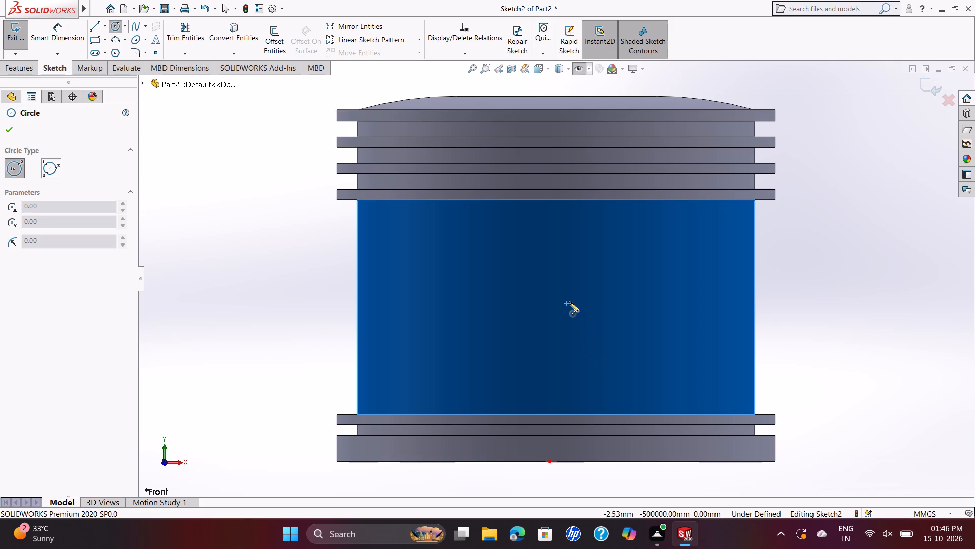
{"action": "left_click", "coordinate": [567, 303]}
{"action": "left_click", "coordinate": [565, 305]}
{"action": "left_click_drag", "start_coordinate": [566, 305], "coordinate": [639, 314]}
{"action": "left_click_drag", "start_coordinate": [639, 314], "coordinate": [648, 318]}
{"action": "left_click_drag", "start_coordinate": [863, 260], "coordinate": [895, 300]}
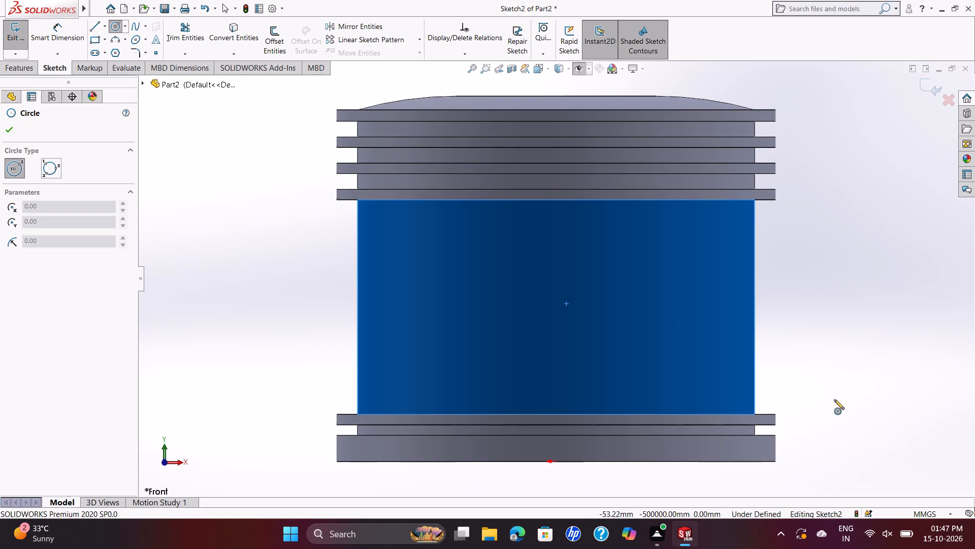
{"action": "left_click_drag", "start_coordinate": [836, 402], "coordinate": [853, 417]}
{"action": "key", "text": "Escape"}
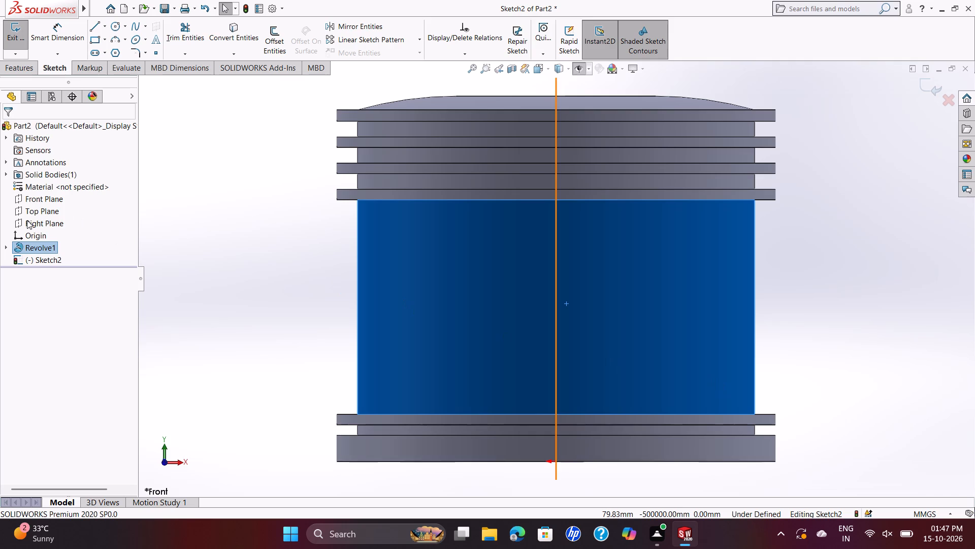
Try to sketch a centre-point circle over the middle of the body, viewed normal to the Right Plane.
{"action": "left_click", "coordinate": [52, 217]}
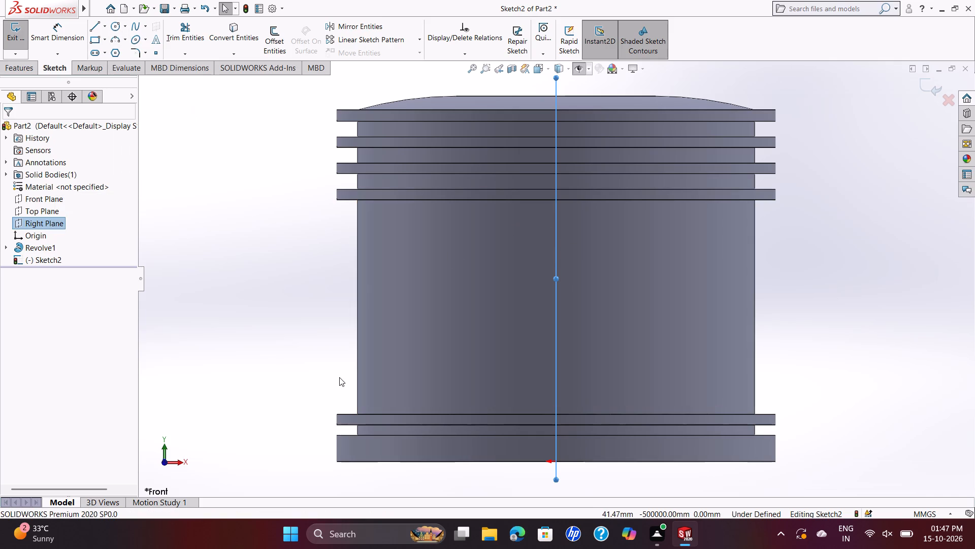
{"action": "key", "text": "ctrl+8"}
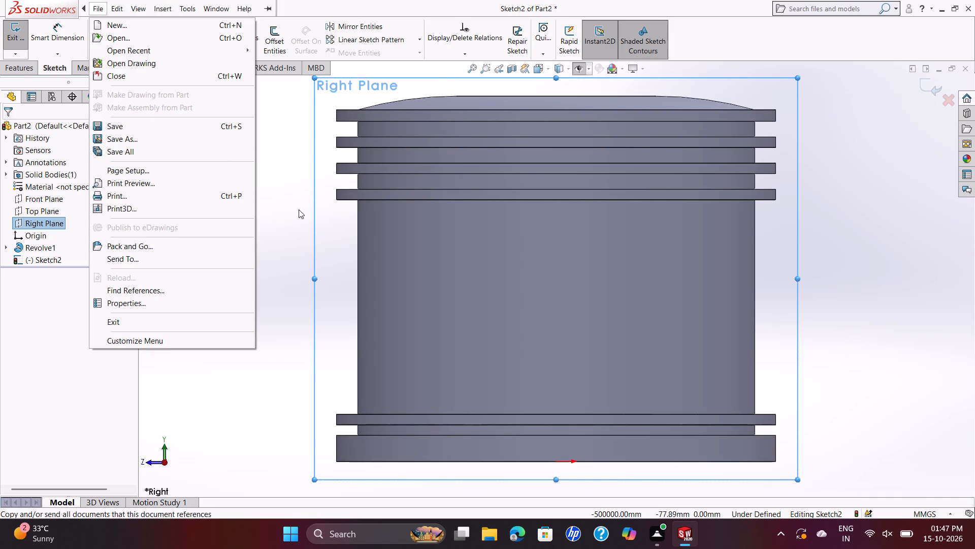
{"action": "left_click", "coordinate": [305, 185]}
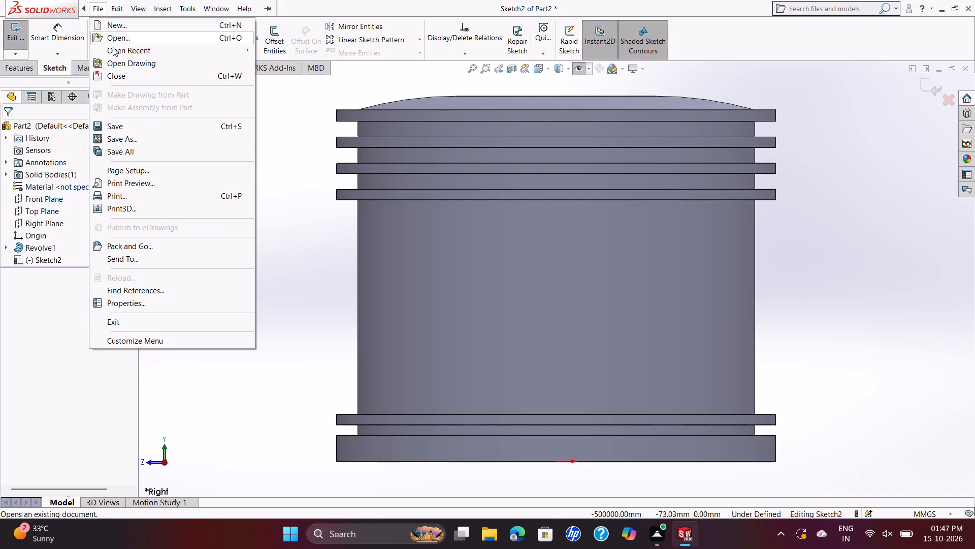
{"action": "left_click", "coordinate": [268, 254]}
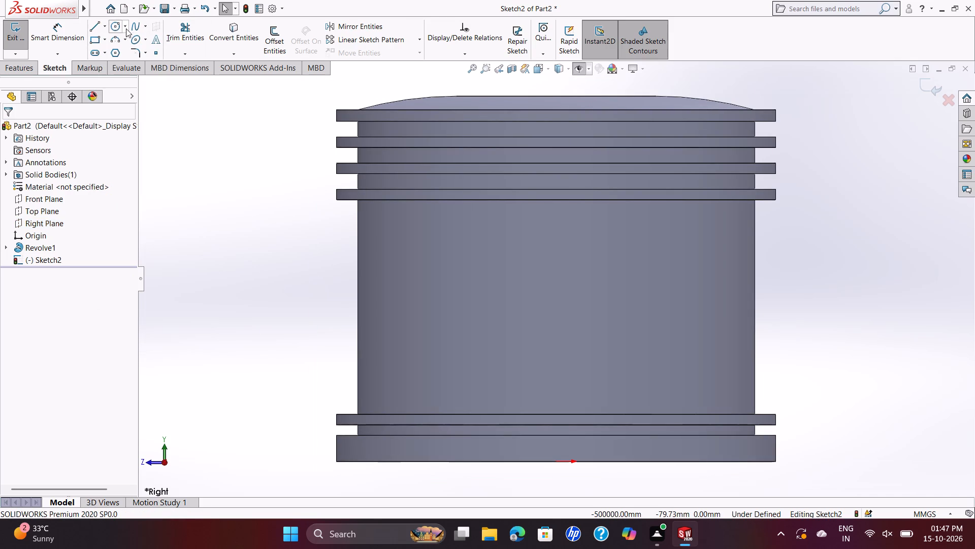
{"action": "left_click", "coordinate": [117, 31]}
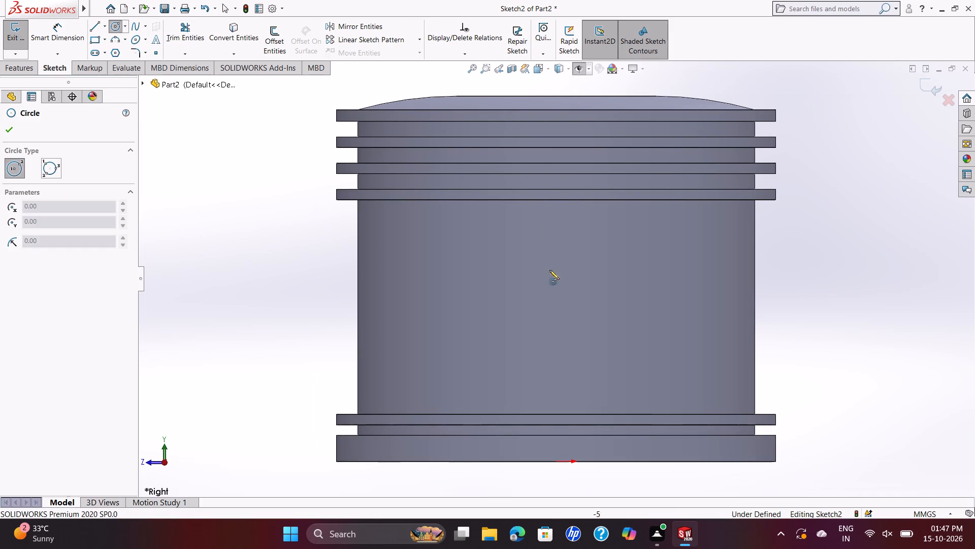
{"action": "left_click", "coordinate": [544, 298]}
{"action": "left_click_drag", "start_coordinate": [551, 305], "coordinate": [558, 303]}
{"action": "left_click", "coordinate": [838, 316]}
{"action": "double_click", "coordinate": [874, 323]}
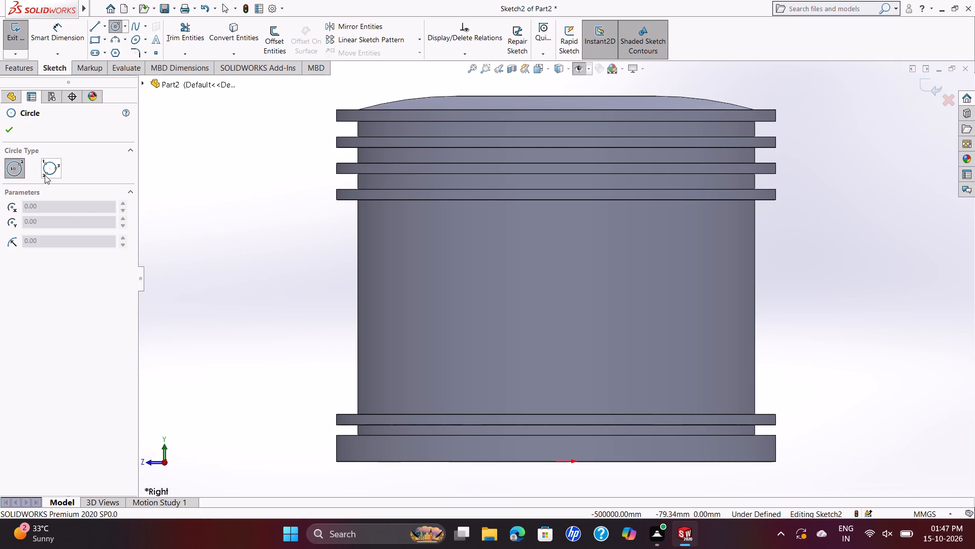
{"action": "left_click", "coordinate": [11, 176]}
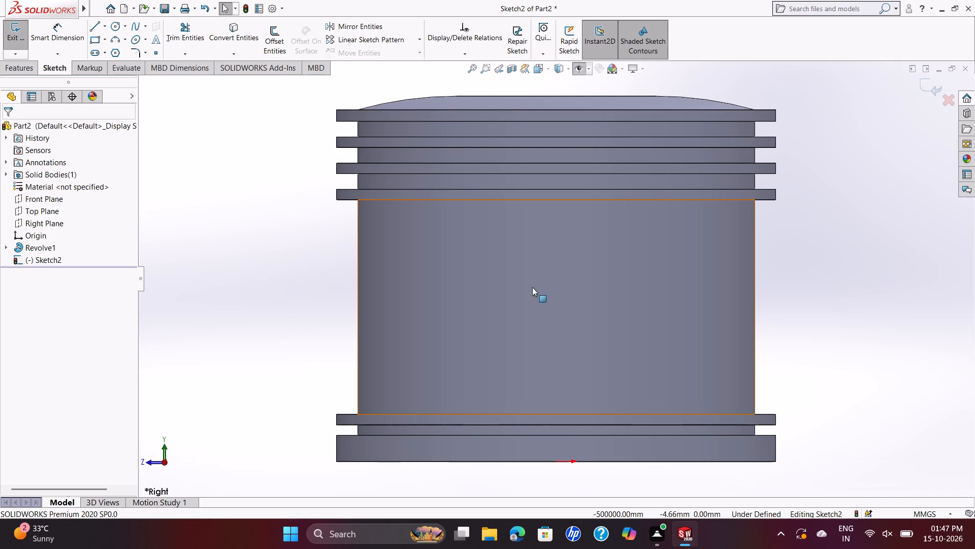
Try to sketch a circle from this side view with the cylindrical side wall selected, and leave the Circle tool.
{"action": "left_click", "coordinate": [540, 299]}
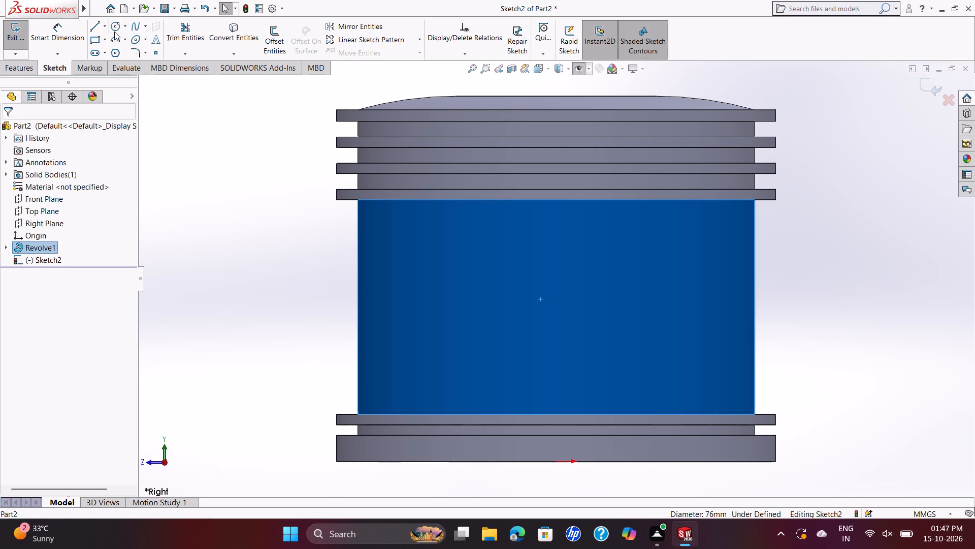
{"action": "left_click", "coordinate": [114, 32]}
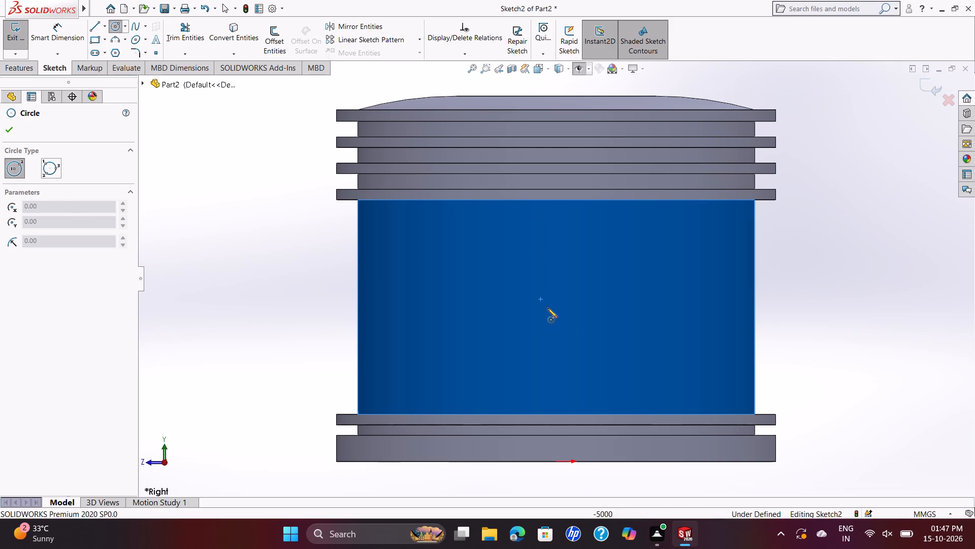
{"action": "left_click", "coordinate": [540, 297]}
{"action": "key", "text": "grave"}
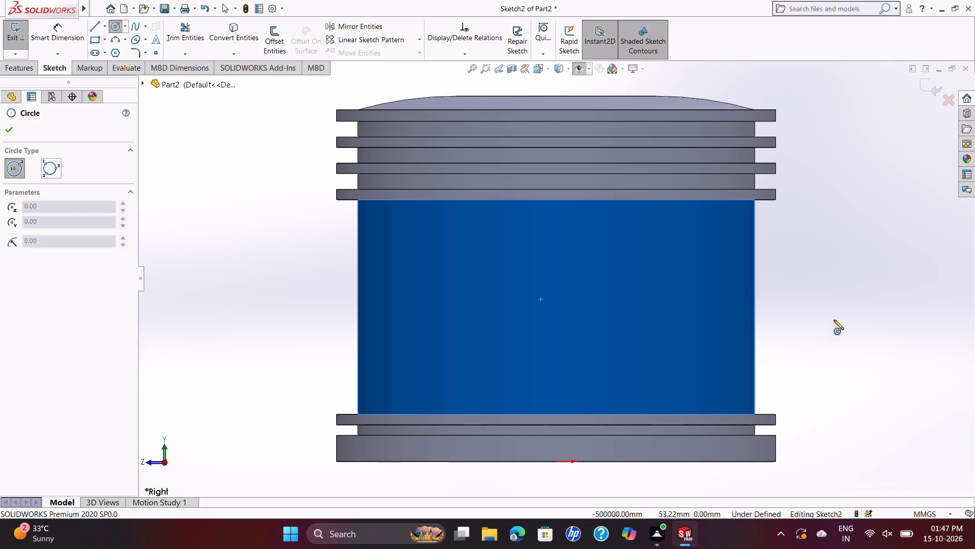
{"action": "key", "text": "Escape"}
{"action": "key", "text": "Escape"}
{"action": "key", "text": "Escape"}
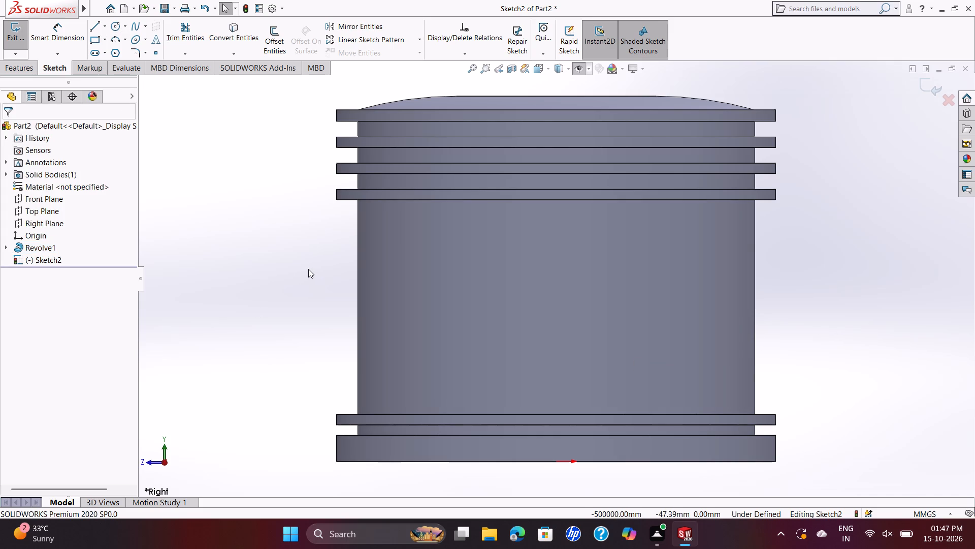
Exit the empty sketch on the flat base, leaving no sketch tool active.
{"action": "left_click", "coordinate": [20, 30]}
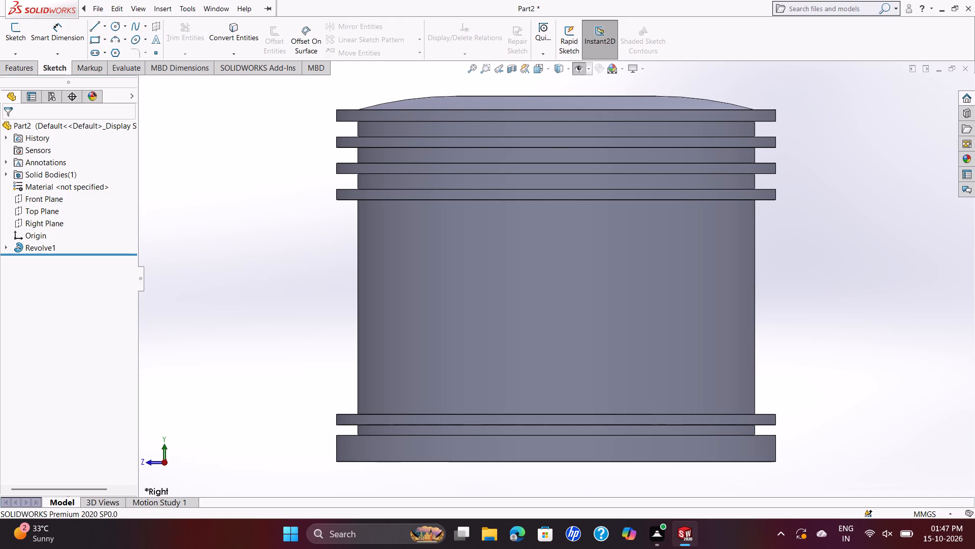
{"action": "left_click", "coordinate": [109, 26]}
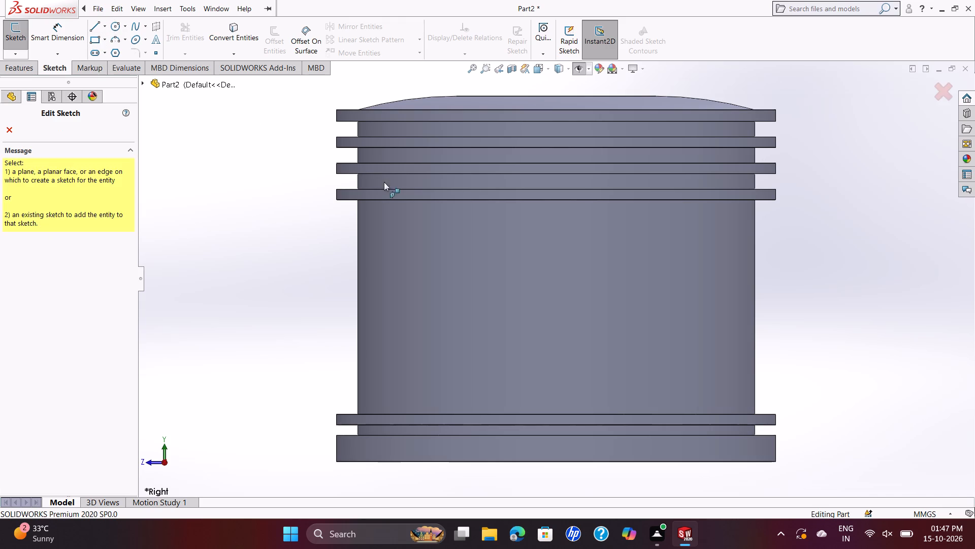
{"action": "left_click", "coordinate": [8, 136]}
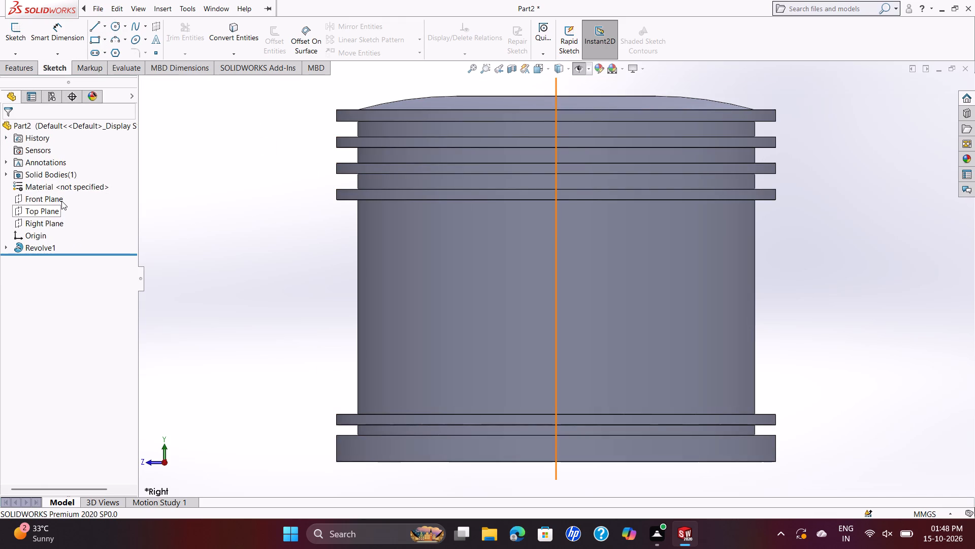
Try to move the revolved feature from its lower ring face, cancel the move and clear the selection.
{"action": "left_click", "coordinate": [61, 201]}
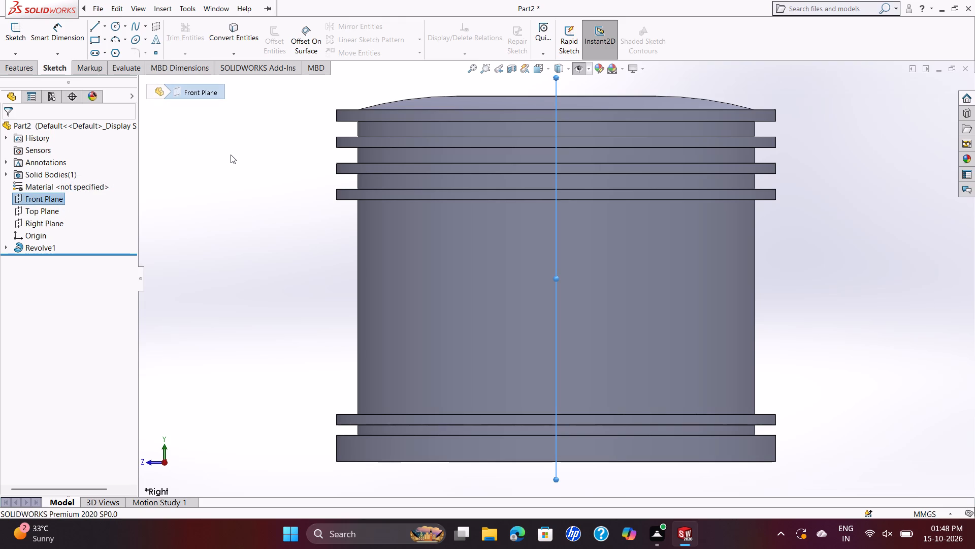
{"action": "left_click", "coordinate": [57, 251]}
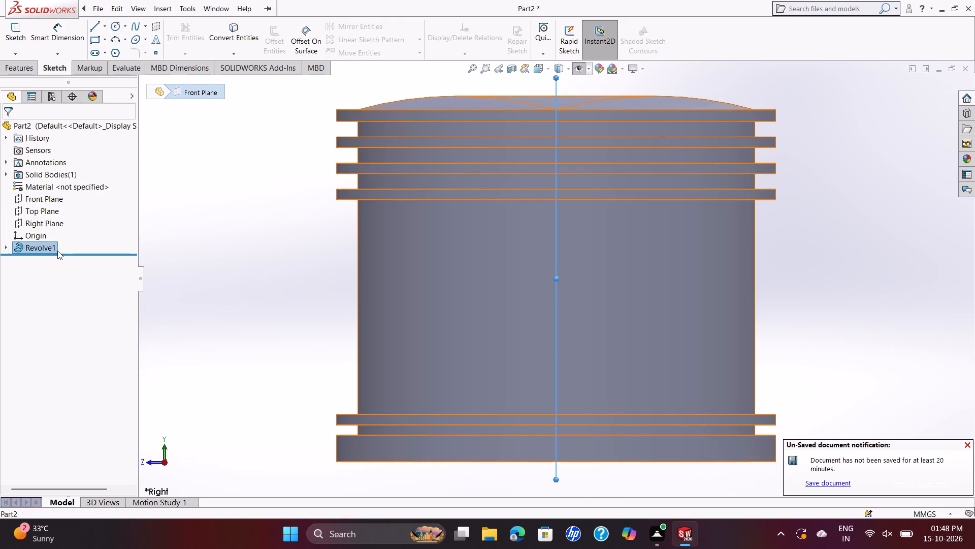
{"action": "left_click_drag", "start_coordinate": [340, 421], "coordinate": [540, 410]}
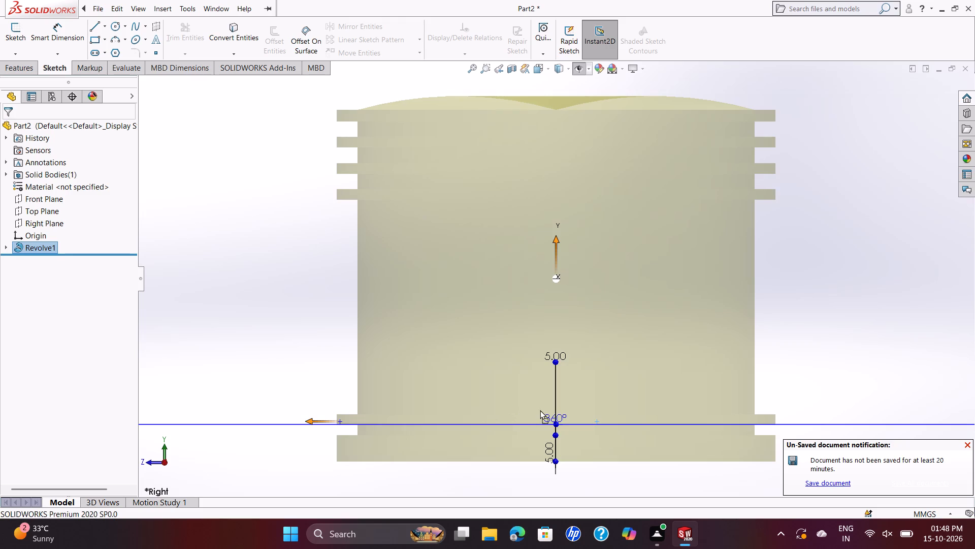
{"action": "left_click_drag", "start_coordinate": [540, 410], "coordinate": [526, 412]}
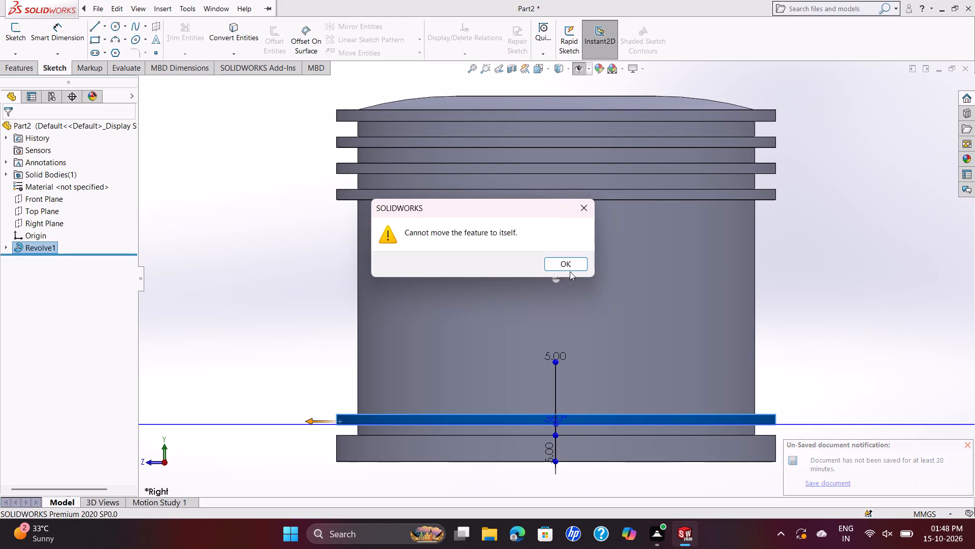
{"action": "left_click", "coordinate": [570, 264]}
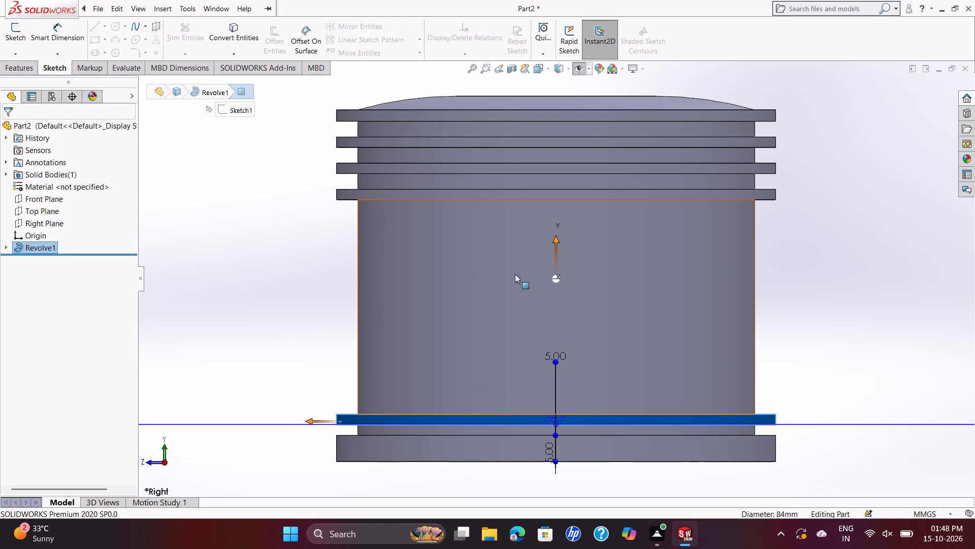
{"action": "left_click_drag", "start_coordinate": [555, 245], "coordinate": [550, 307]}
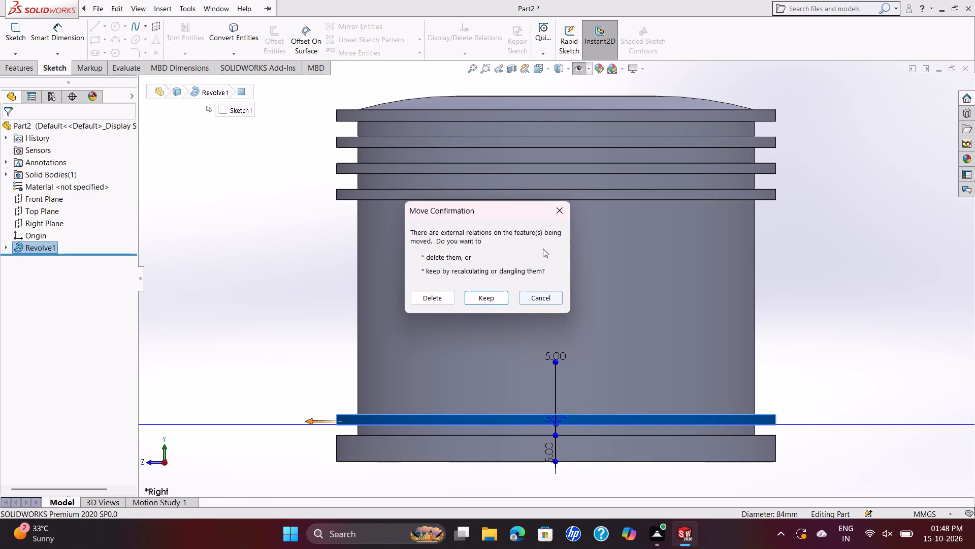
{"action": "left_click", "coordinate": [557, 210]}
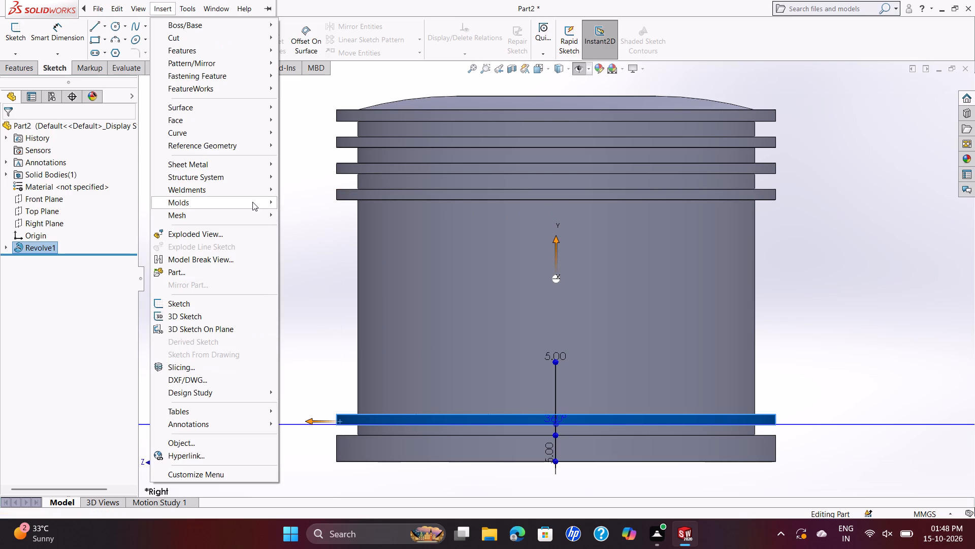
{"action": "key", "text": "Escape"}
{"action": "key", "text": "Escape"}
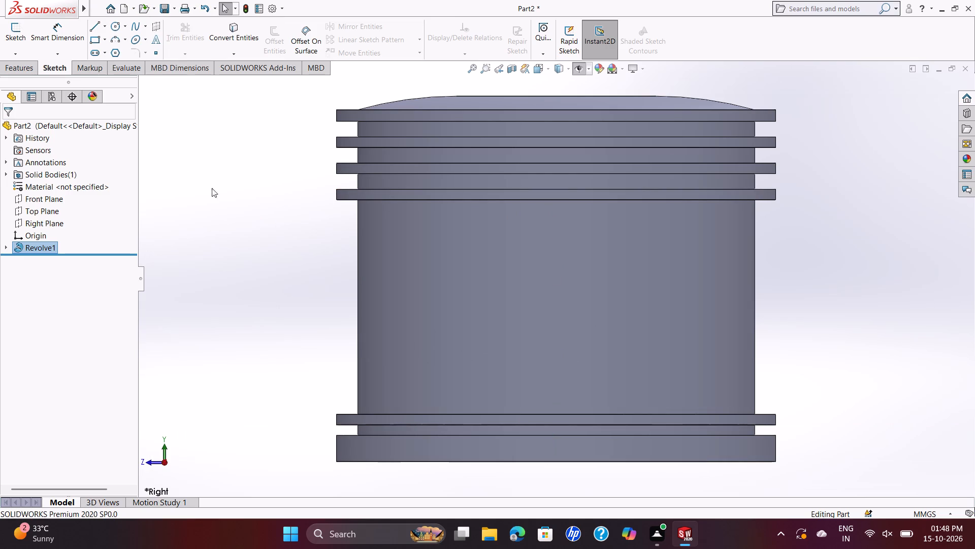
Start a sketch on the Front Plane, viewed normal to it, with the Circle tool active.
{"action": "left_click", "coordinate": [54, 201]}
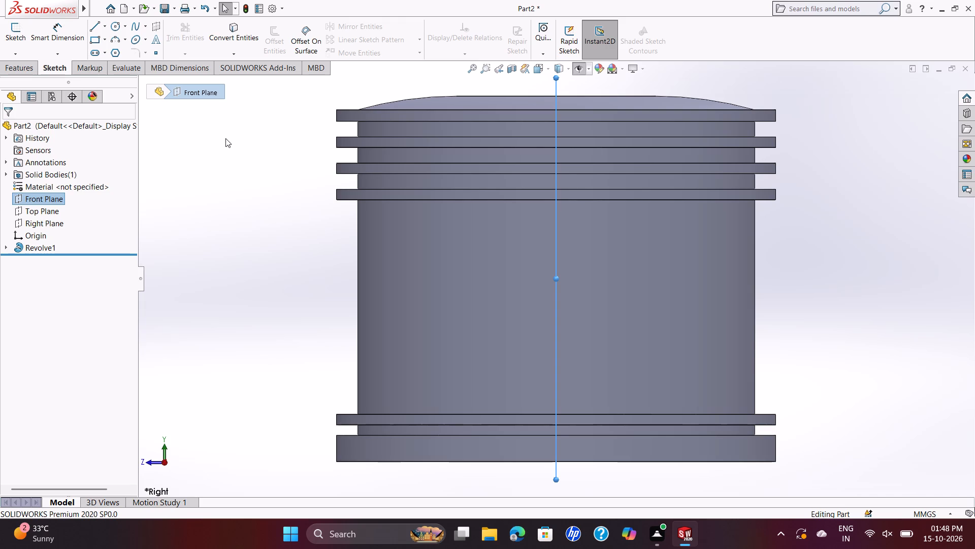
{"action": "key", "text": "ctrl+8"}
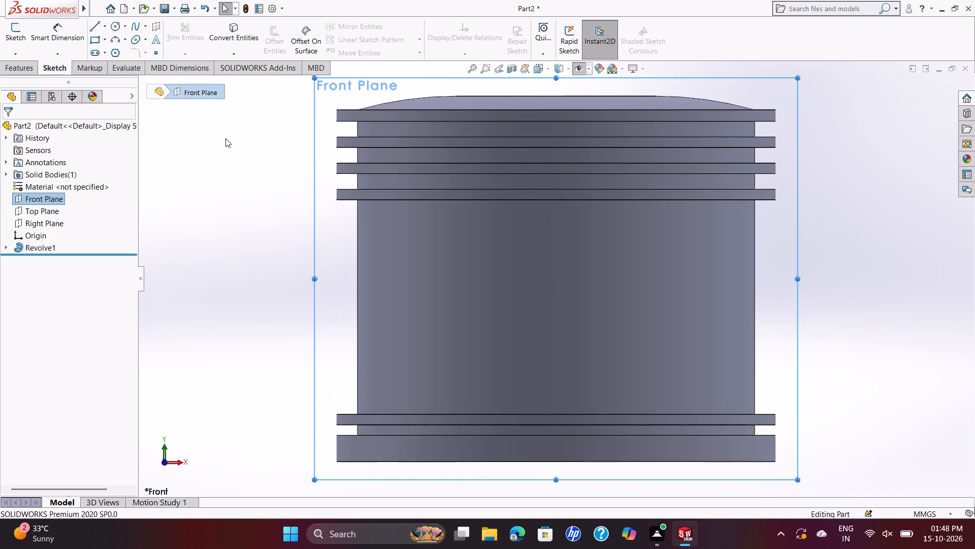
{"action": "left_click", "coordinate": [114, 28]}
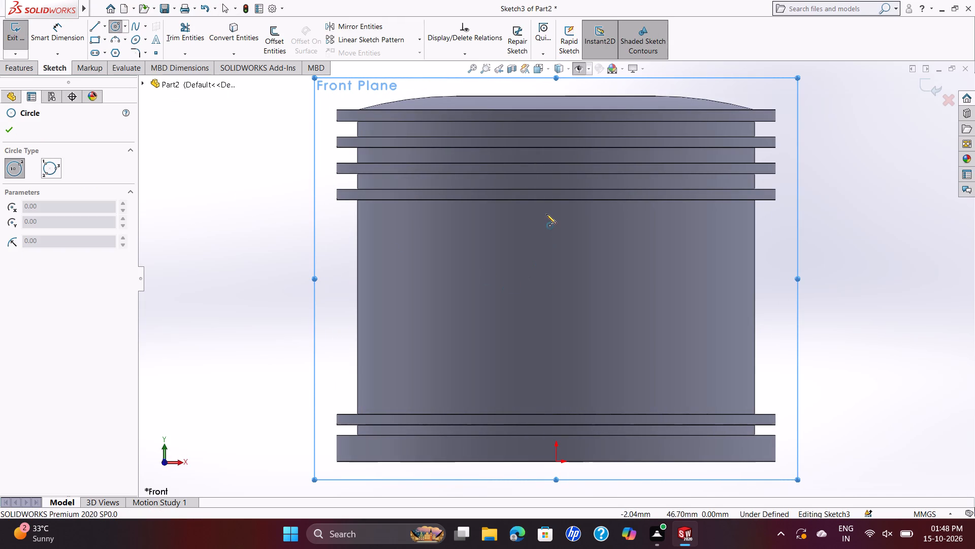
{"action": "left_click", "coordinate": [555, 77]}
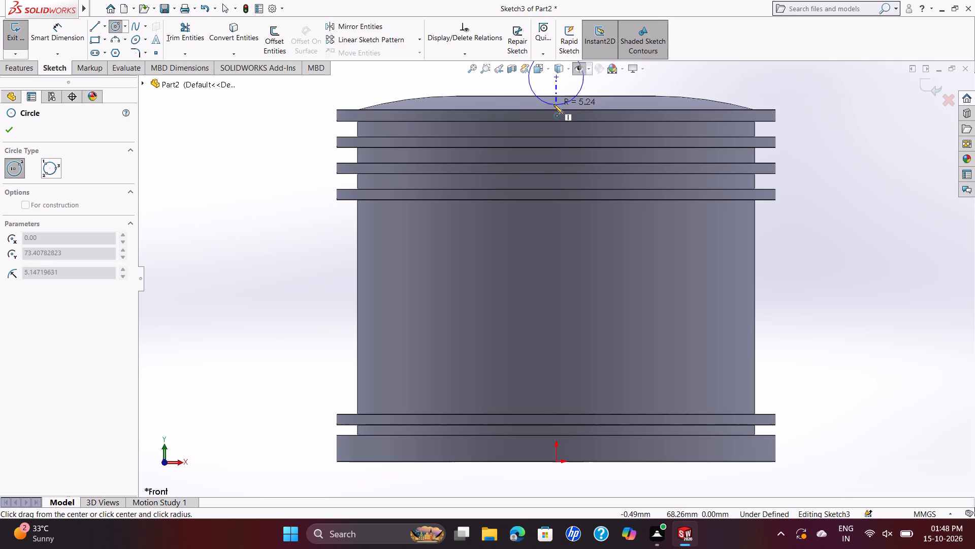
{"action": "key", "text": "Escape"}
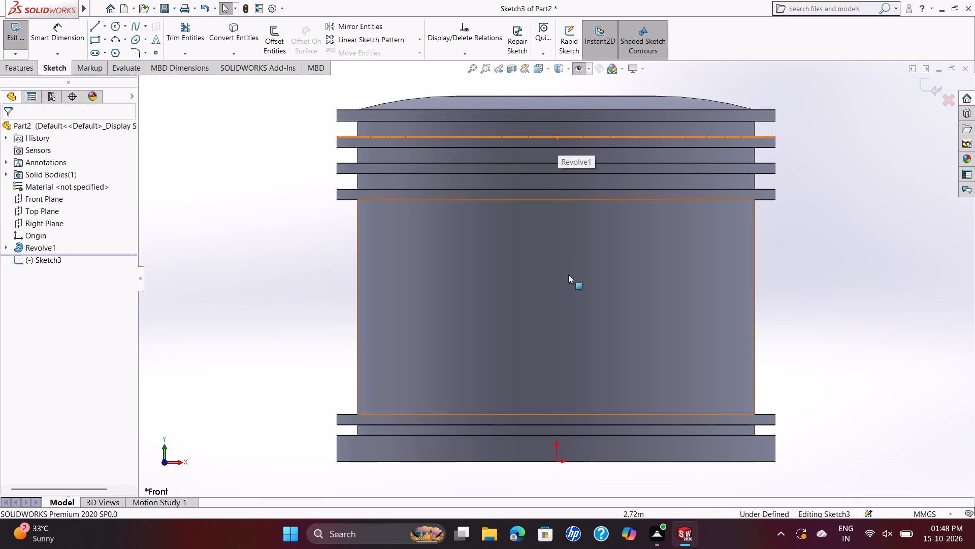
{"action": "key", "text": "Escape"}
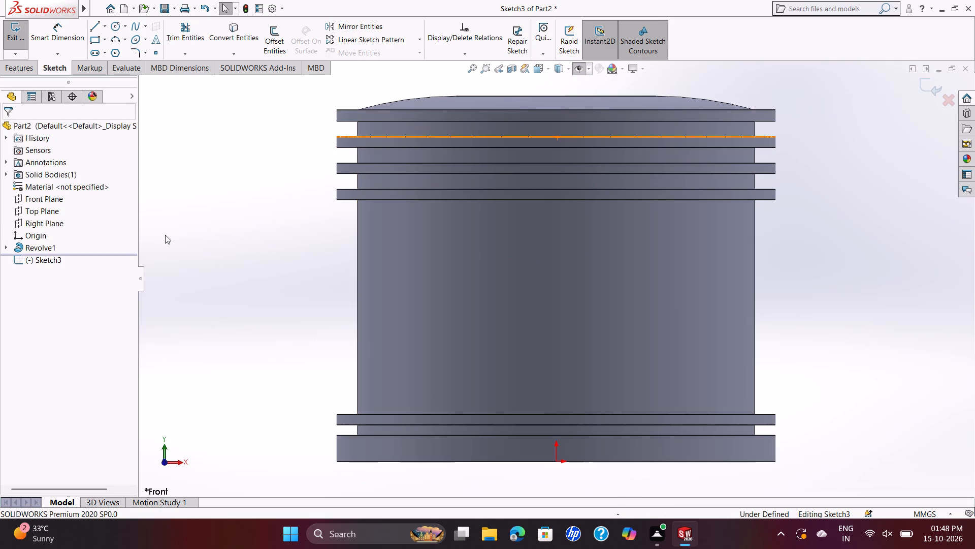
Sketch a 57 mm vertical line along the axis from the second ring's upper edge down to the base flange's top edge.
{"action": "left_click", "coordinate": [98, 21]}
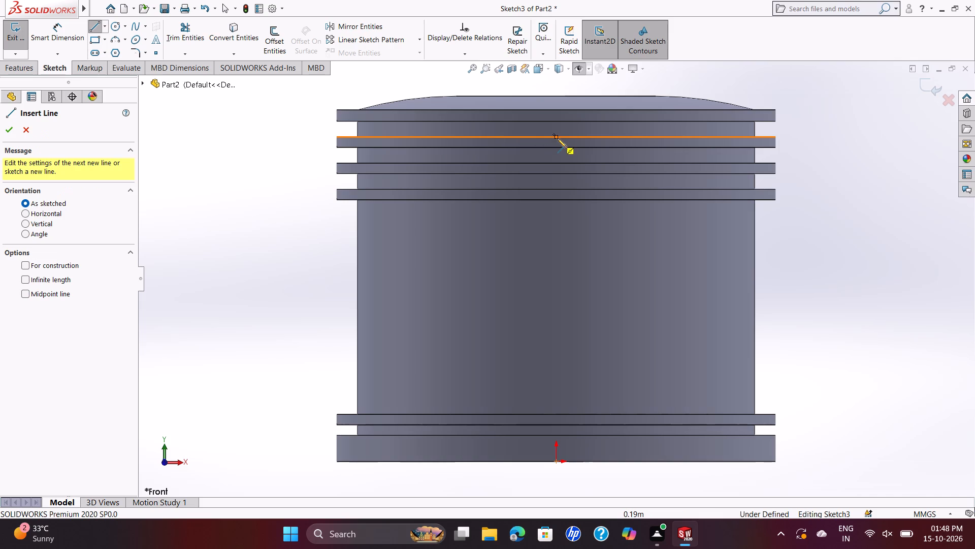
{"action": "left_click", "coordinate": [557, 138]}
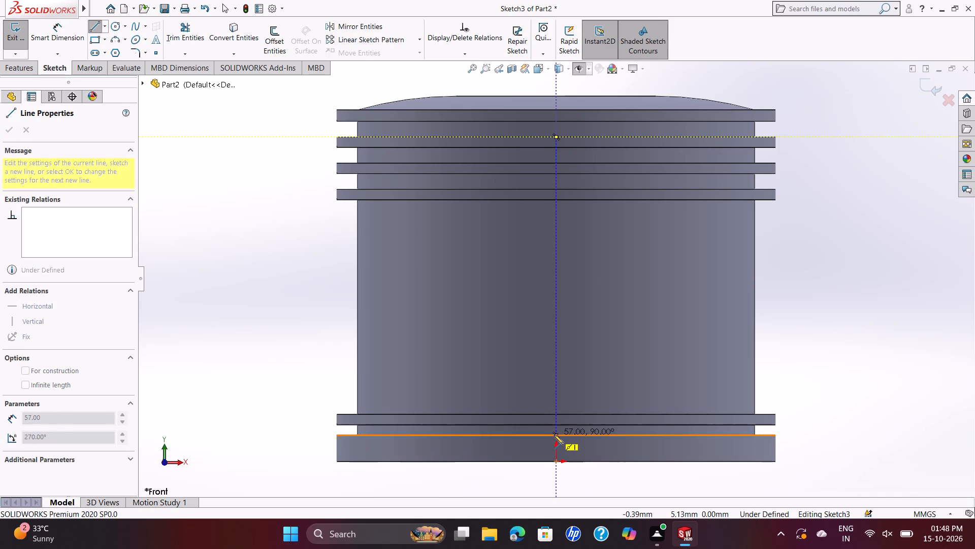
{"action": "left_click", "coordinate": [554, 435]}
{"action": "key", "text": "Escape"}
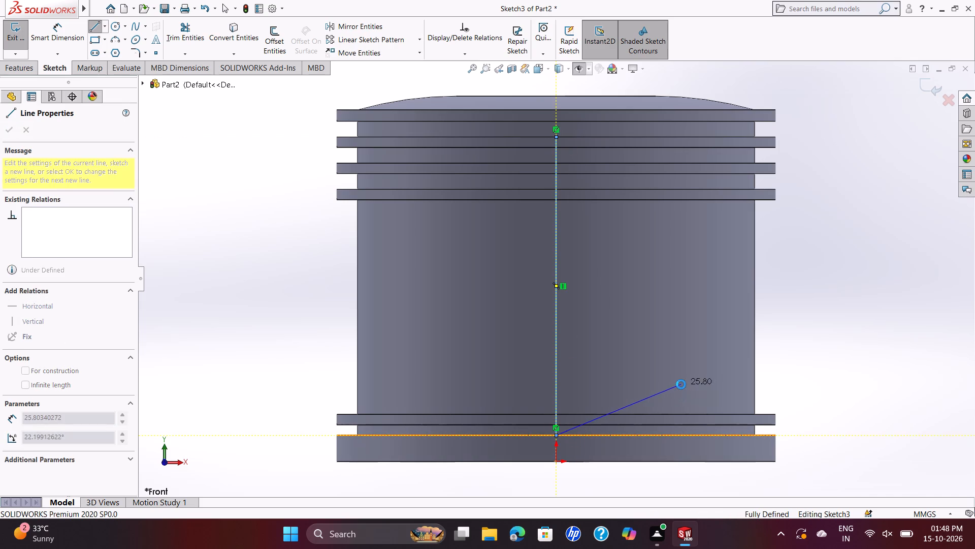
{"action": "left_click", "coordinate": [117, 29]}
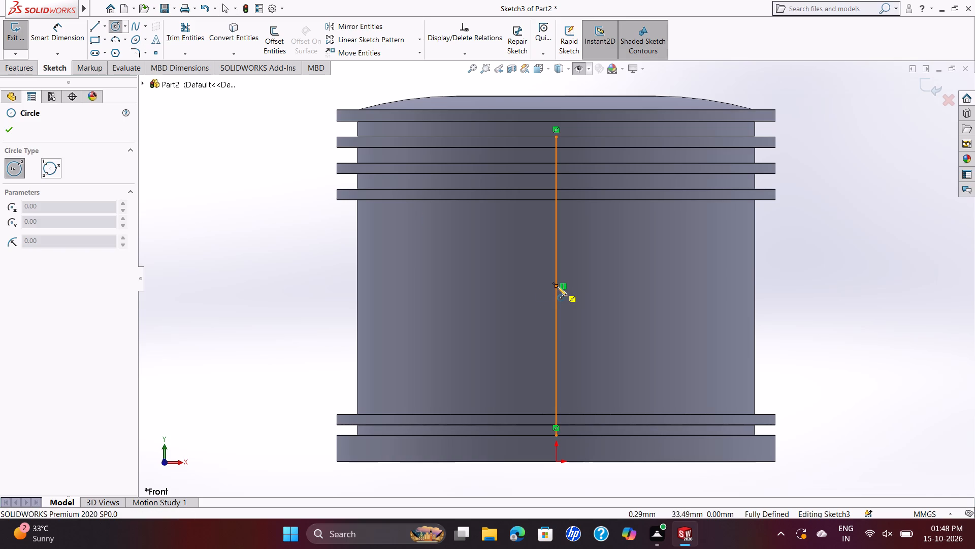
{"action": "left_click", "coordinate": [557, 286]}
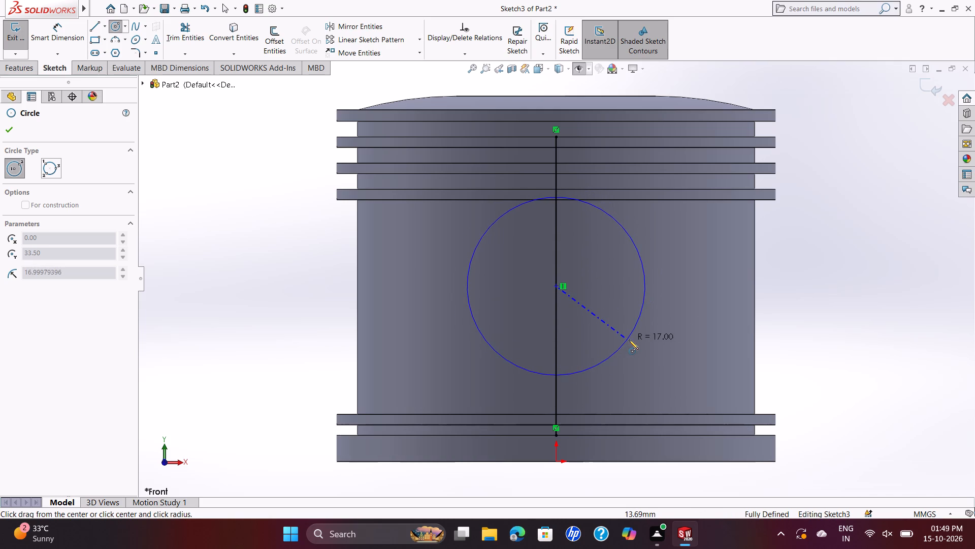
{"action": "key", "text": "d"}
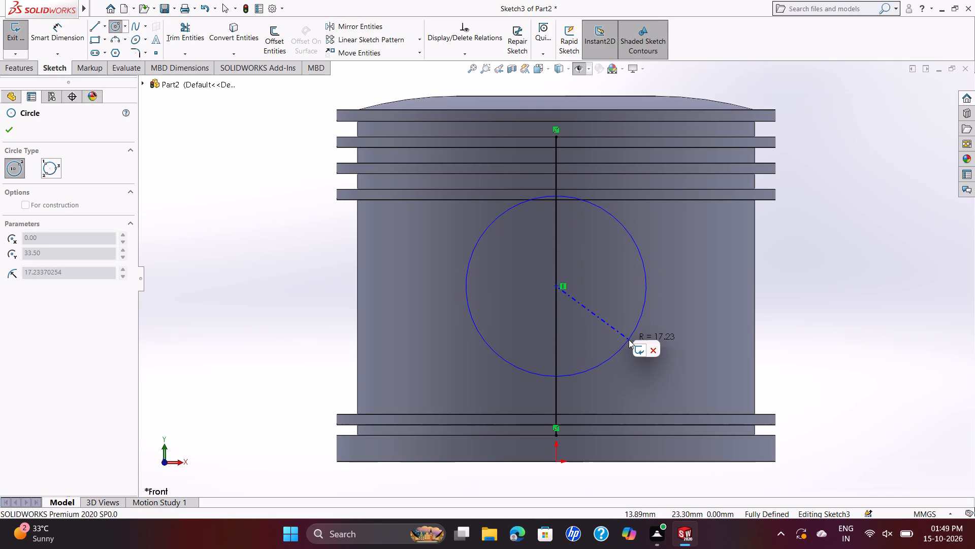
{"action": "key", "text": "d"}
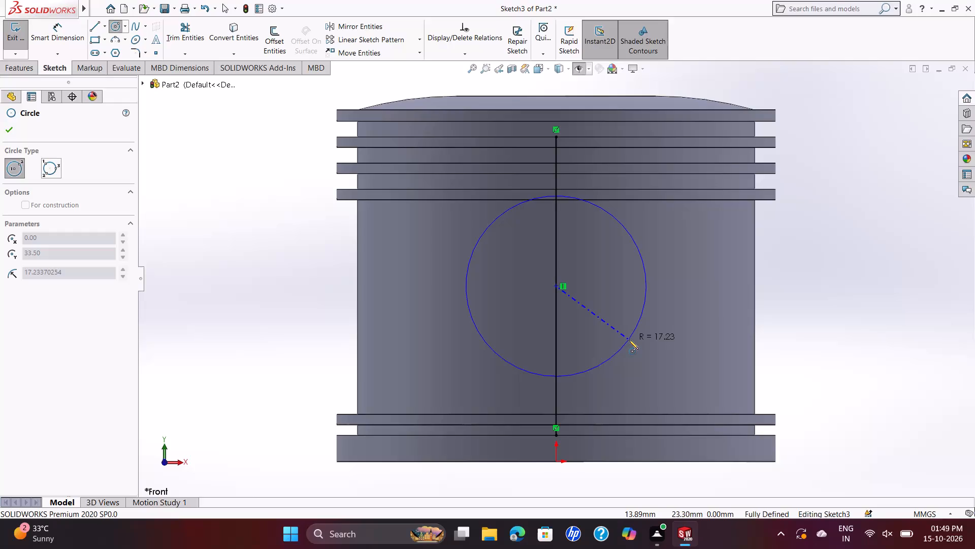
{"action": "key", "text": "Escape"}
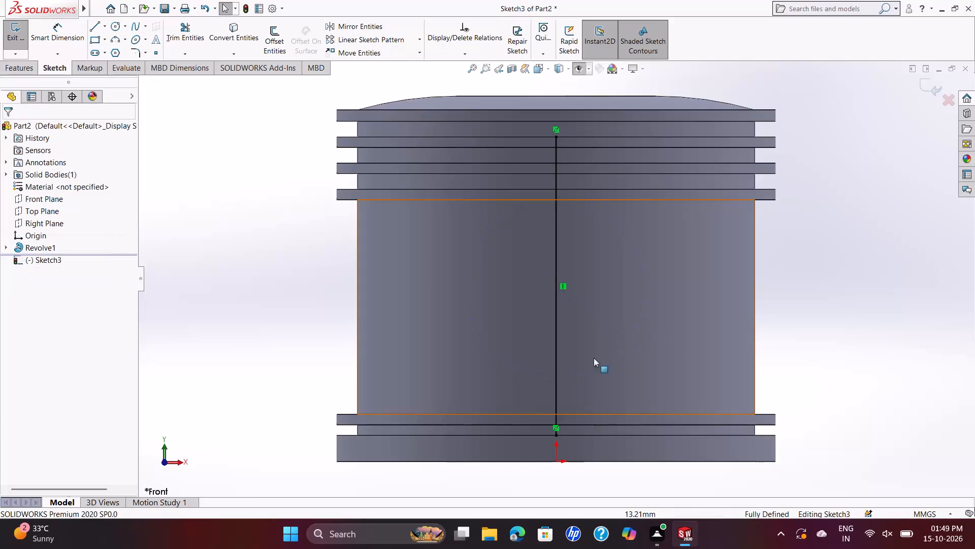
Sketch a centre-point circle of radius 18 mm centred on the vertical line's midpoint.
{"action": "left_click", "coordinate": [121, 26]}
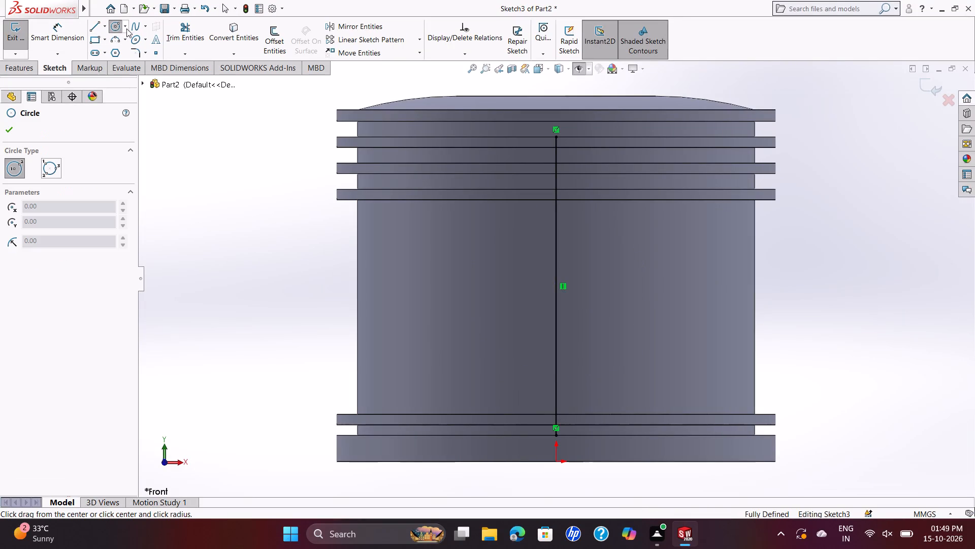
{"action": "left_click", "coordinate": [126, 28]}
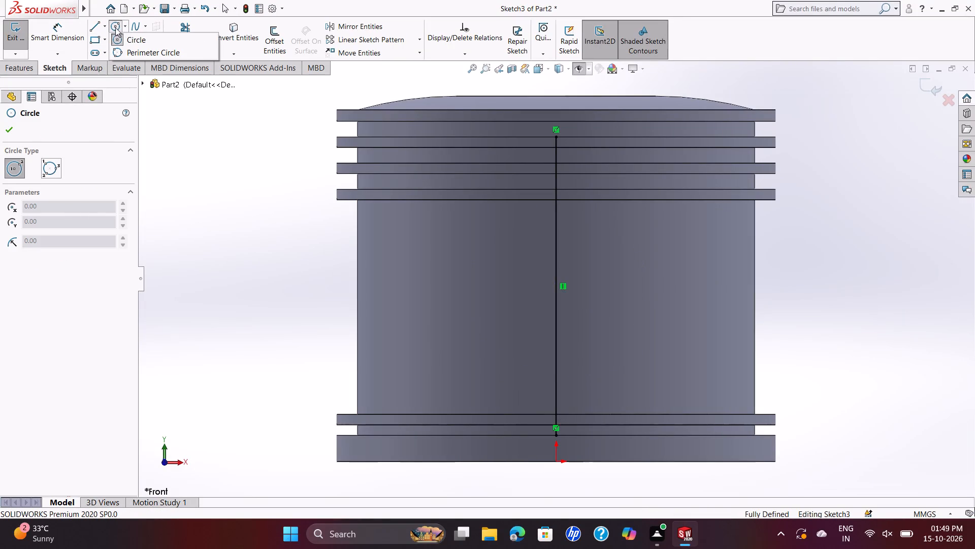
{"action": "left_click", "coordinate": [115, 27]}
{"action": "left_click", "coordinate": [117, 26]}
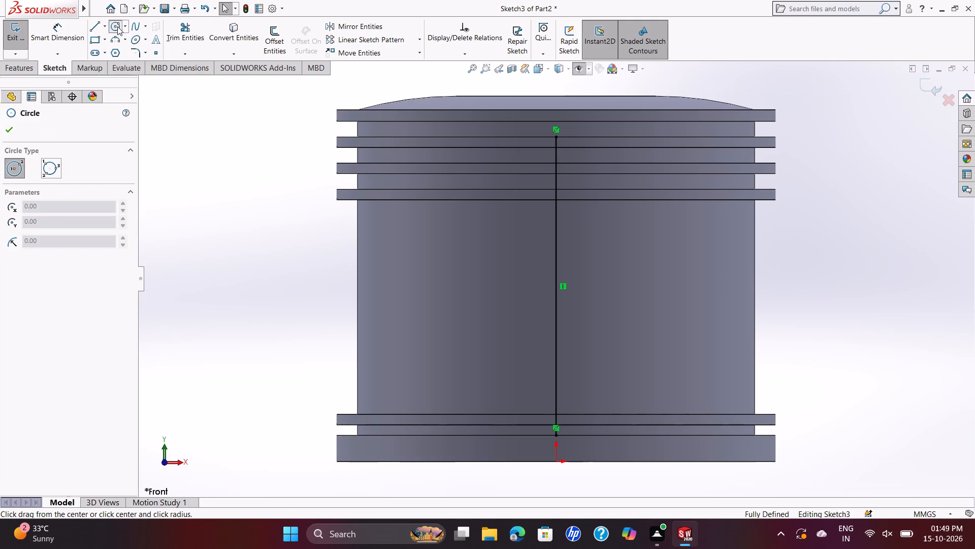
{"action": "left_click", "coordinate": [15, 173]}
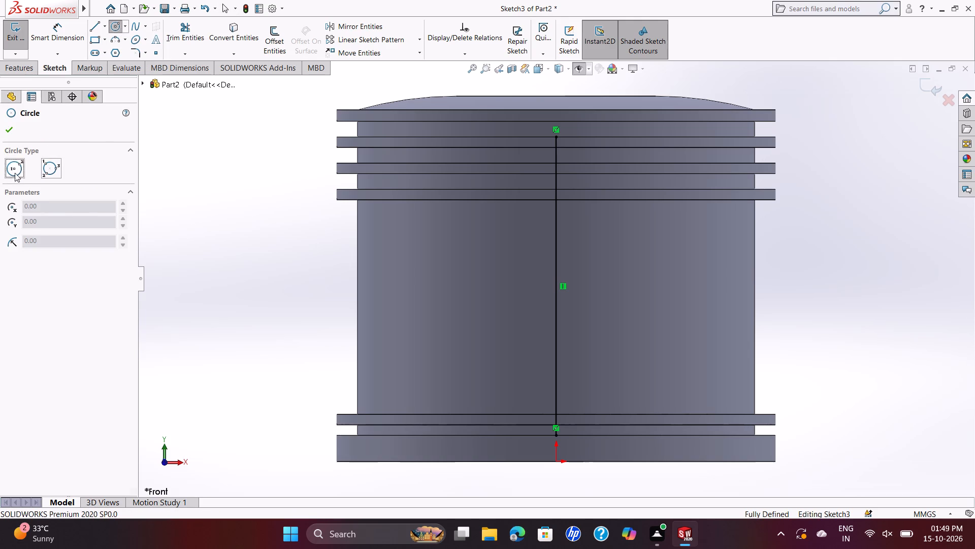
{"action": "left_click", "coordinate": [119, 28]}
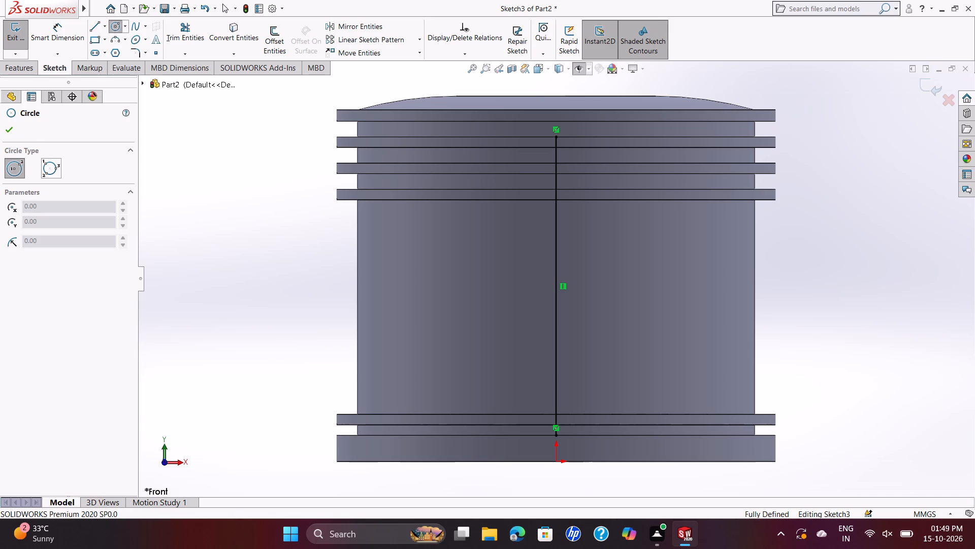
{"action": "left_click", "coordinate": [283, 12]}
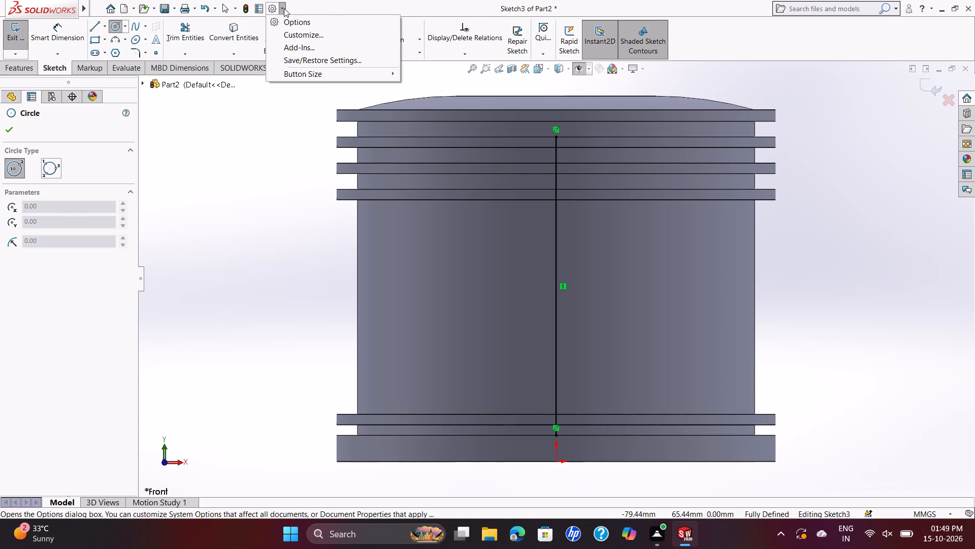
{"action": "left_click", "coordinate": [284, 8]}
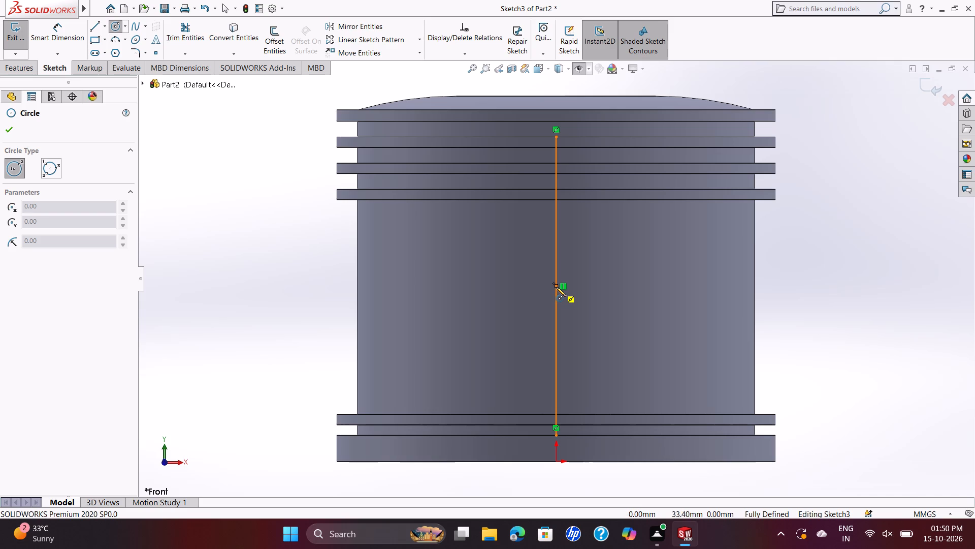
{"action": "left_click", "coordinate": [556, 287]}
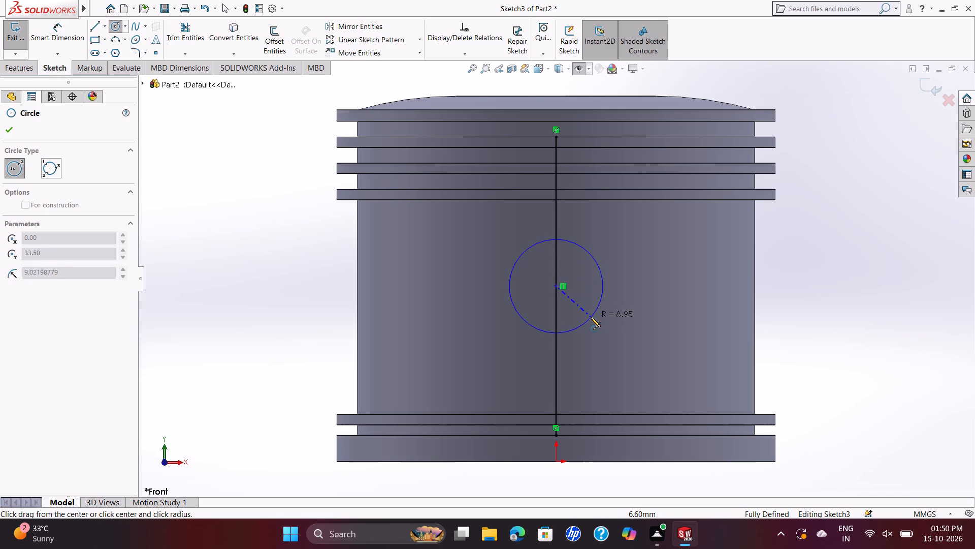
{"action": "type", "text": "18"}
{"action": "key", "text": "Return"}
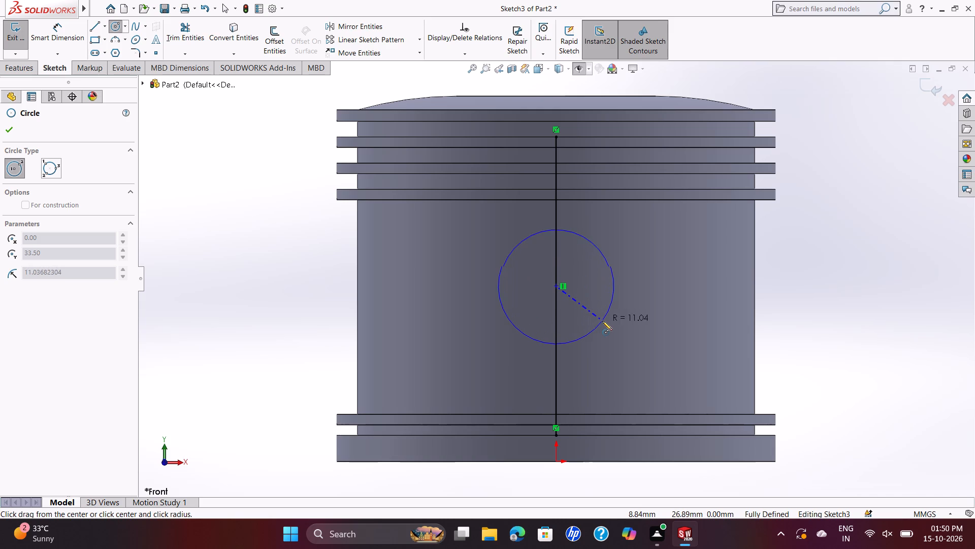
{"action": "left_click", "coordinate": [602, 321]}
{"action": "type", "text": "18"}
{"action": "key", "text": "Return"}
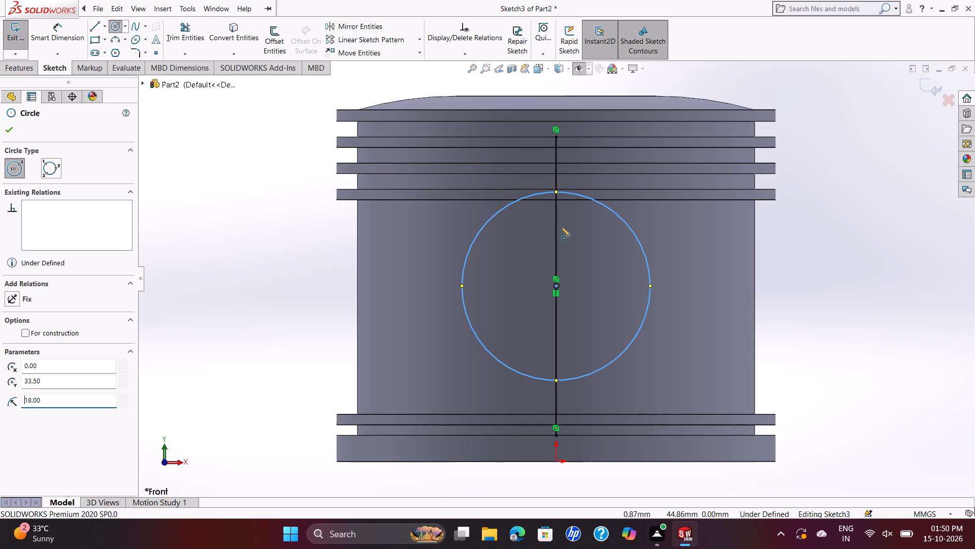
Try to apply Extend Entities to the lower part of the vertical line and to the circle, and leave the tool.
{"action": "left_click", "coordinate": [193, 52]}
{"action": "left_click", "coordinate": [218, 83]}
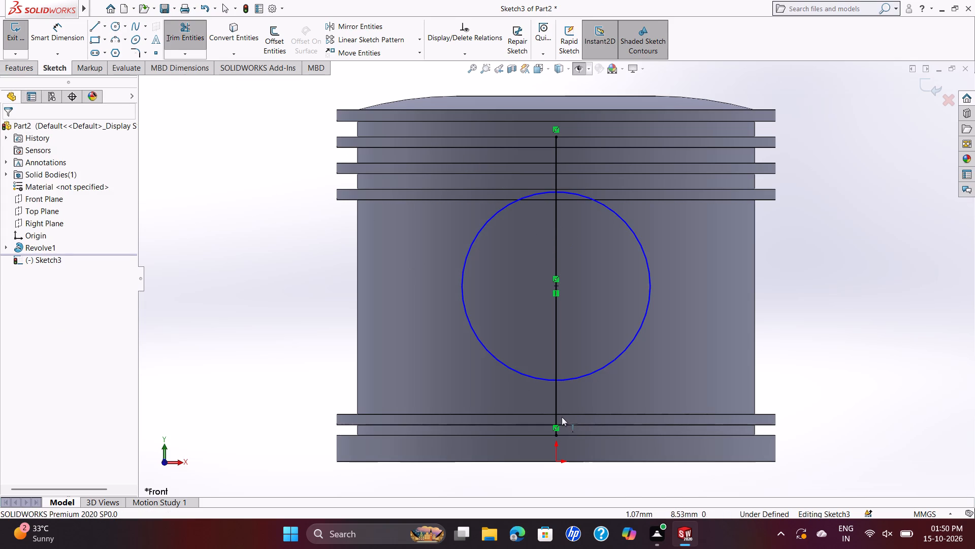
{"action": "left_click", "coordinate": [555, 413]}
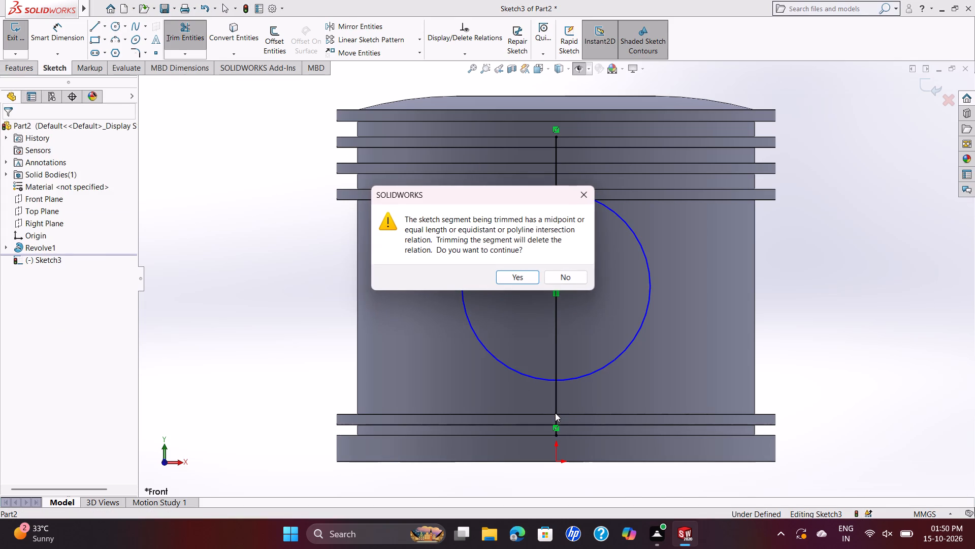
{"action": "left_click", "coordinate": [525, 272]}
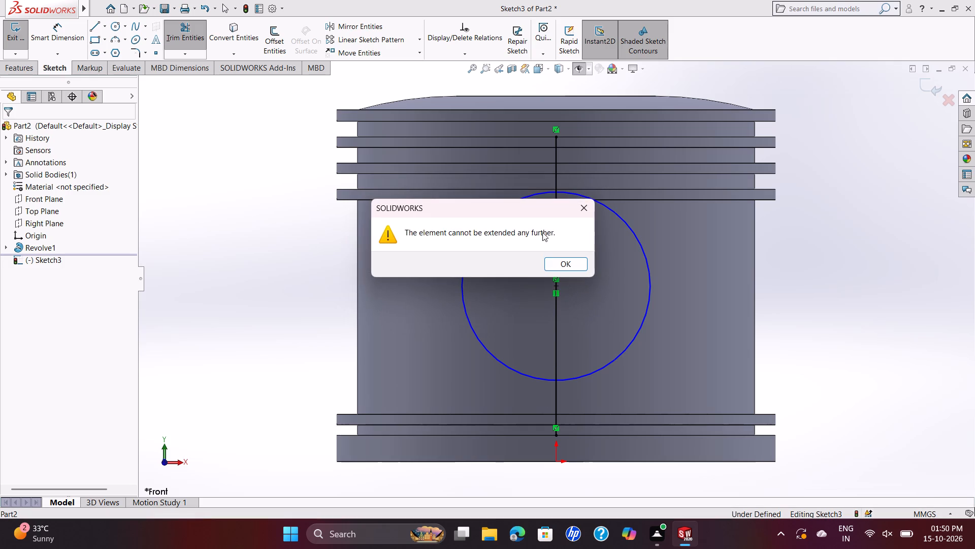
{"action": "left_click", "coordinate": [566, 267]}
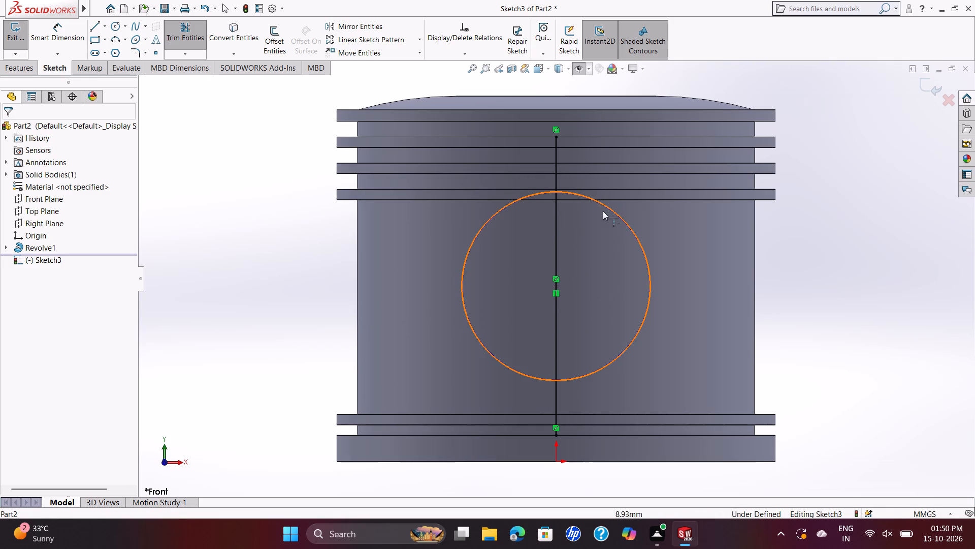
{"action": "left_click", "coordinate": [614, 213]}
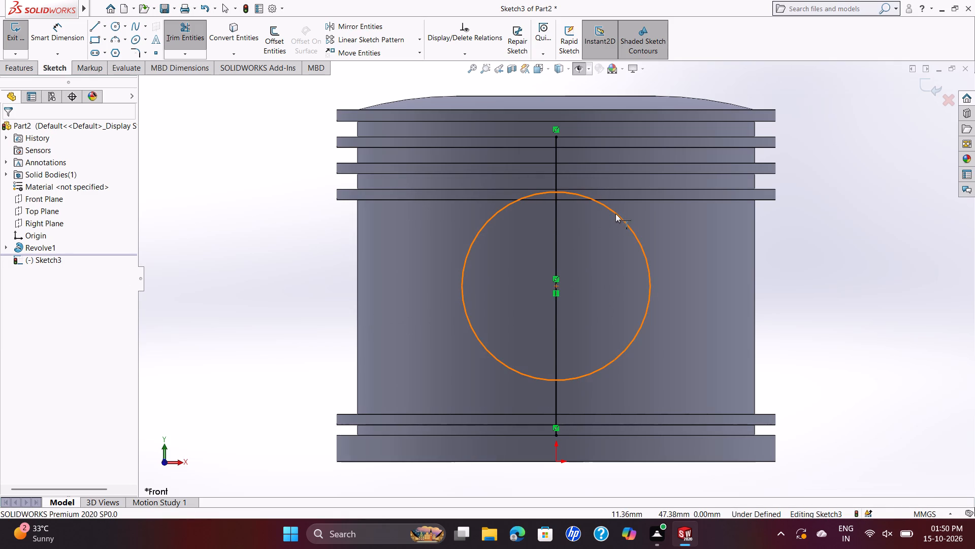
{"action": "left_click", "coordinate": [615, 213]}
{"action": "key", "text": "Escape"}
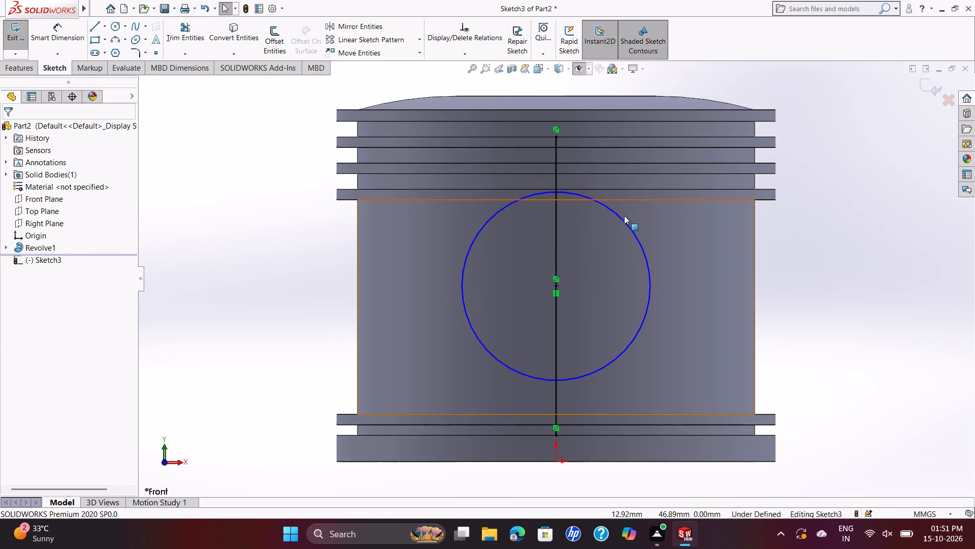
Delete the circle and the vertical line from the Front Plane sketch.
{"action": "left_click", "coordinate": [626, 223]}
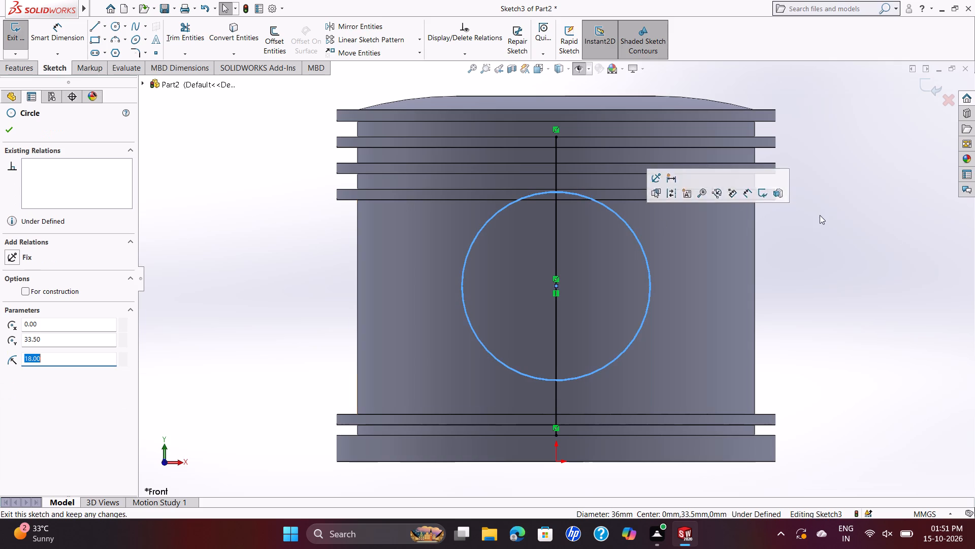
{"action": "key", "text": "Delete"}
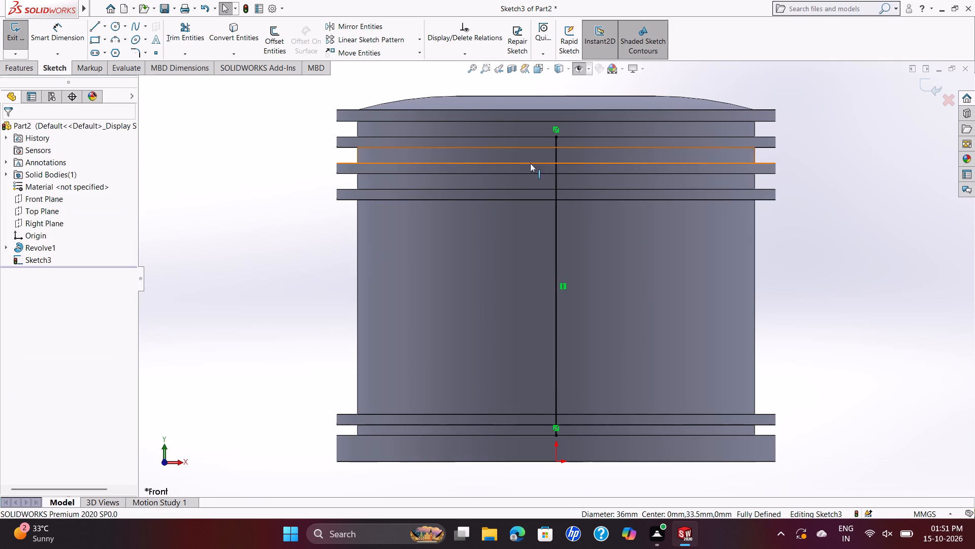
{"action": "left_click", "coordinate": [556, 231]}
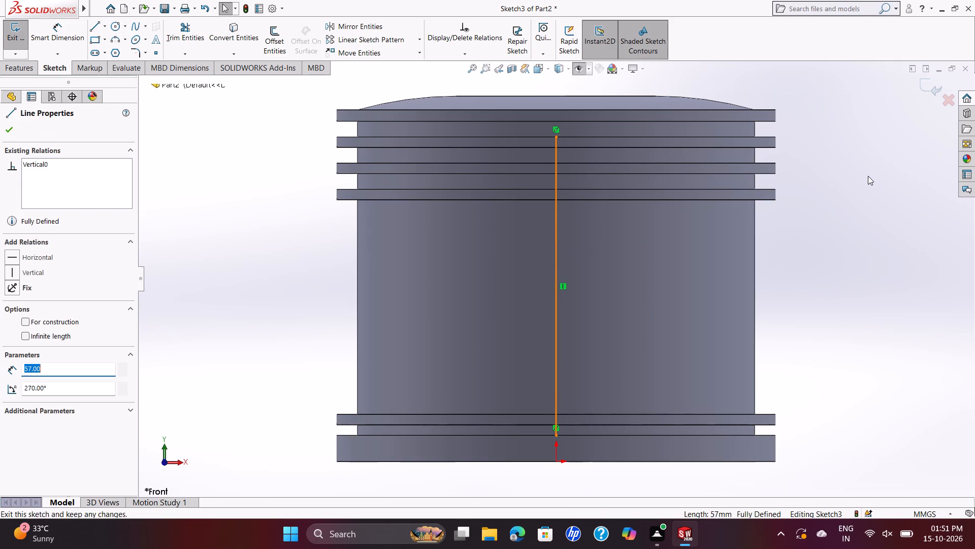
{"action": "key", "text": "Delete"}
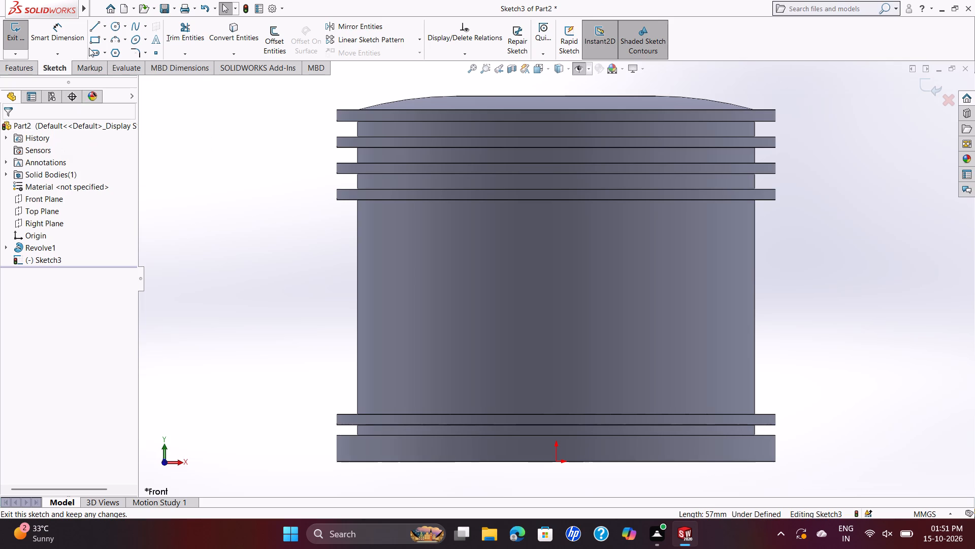
Sketch a 62 mm vertical line from the origin up to the upper edge of the second ring from the crown.
{"action": "left_click", "coordinate": [99, 25]}
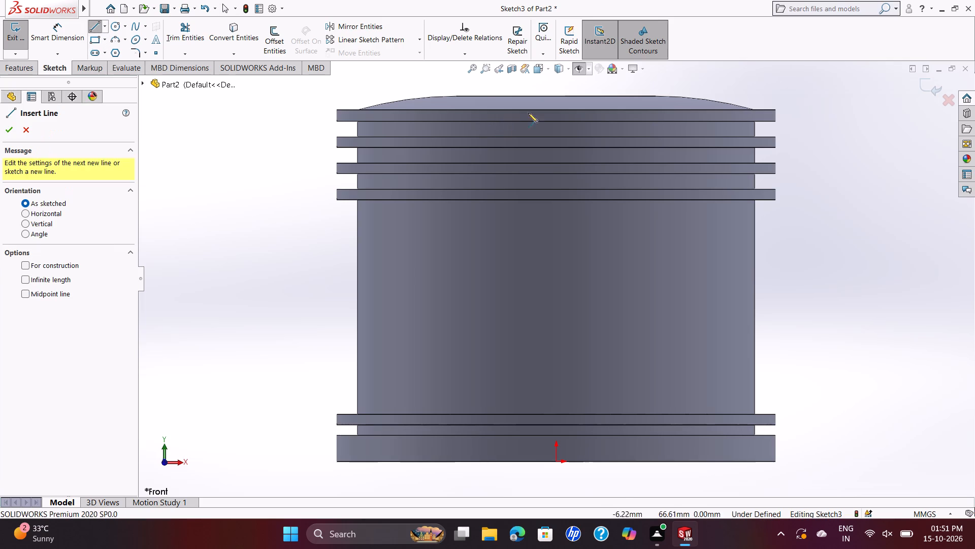
{"action": "left_click", "coordinate": [556, 461]}
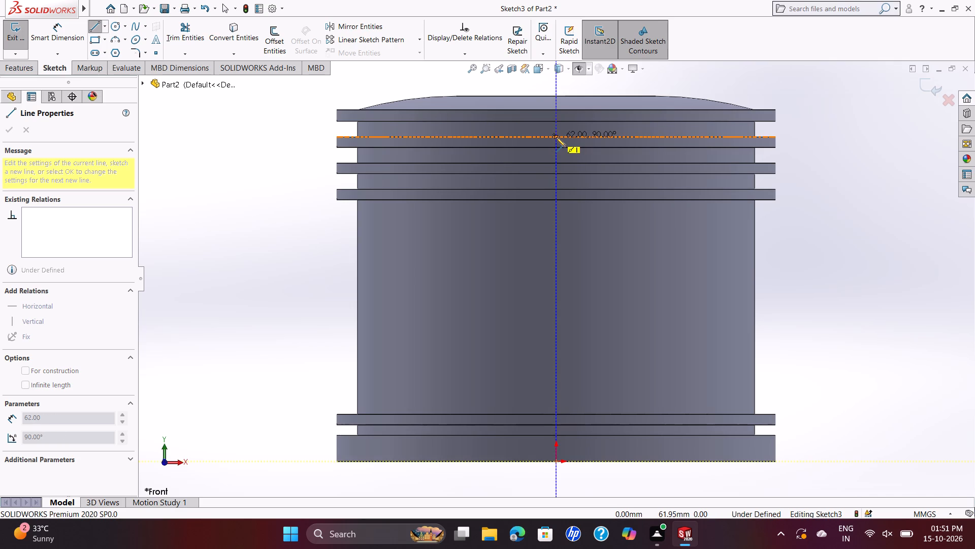
{"action": "left_click", "coordinate": [556, 137]}
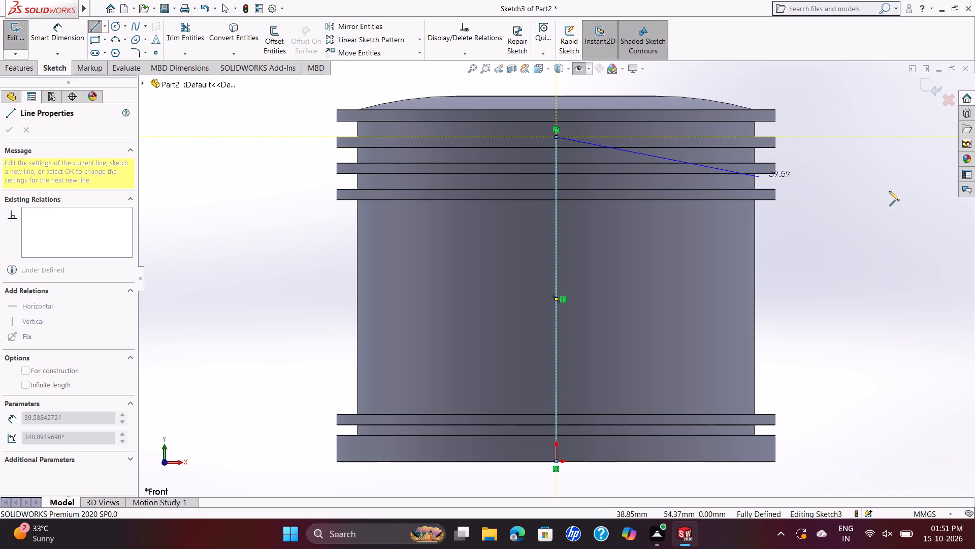
{"action": "key", "text": "Escape"}
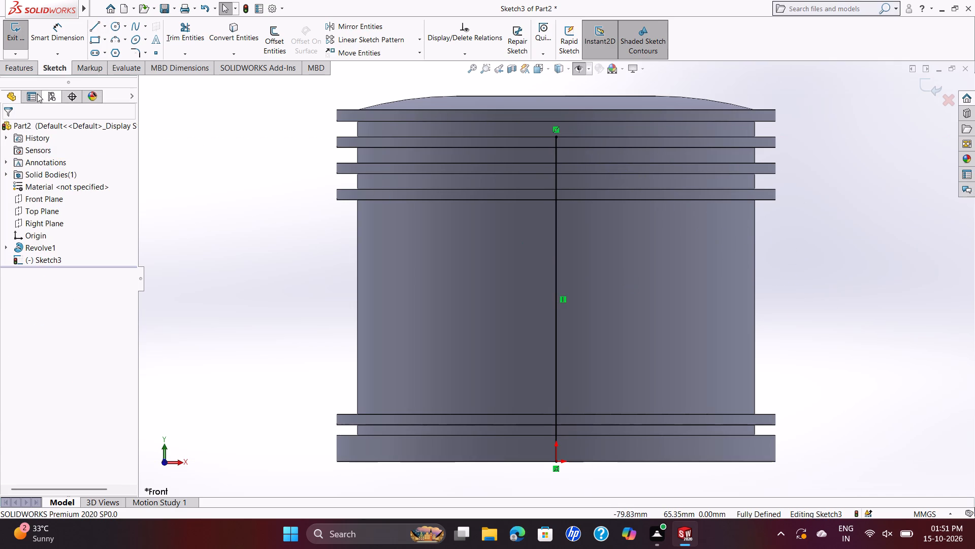
Sketch a centre-point circle of radius 18 mm centred on the vertical line's midpoint.
{"action": "left_click", "coordinate": [111, 28]}
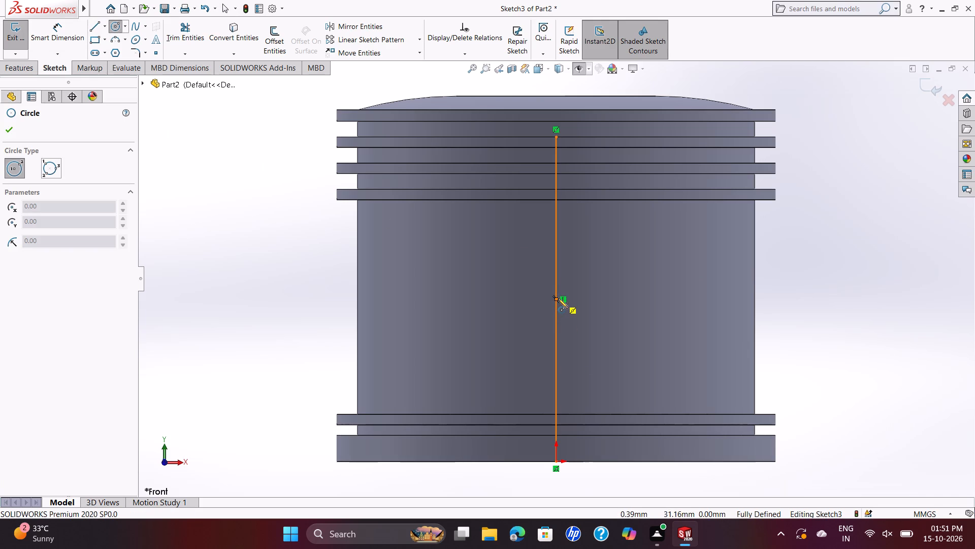
{"action": "left_click", "coordinate": [557, 298]}
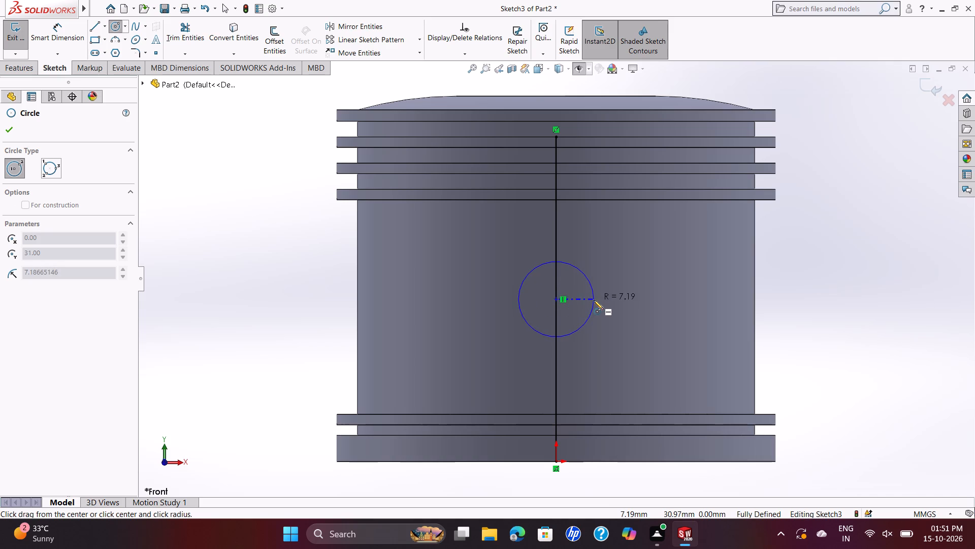
{"action": "type", "text": "18"}
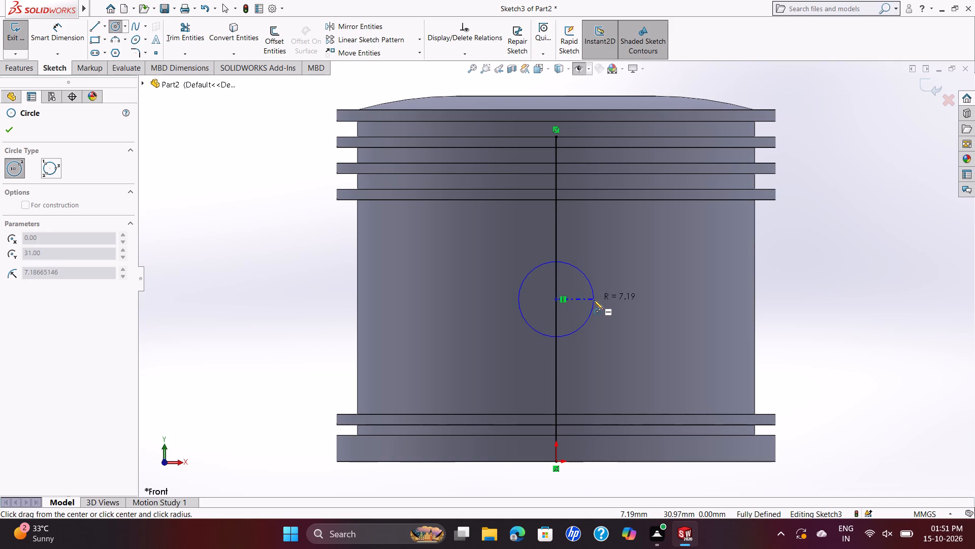
{"action": "left_click", "coordinate": [594, 300]}
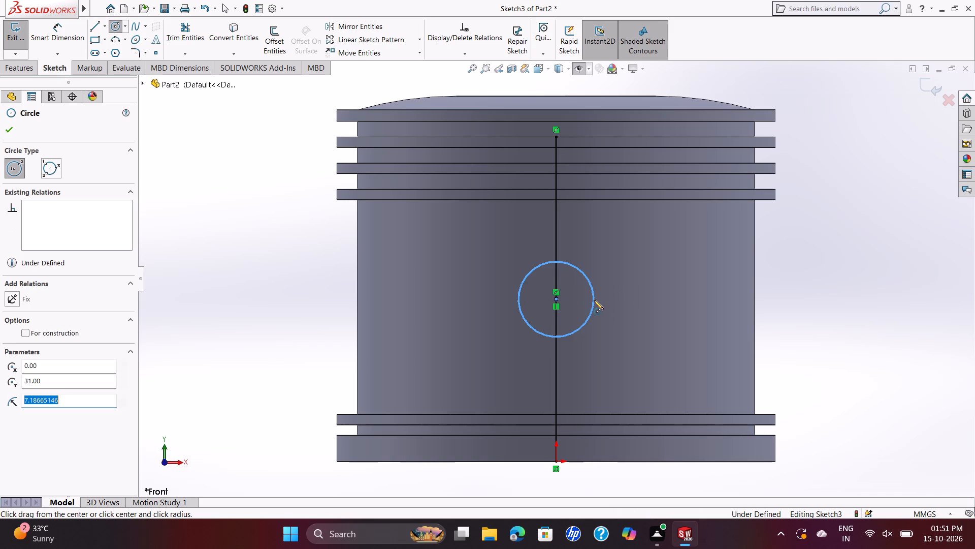
{"action": "type", "text": "18"}
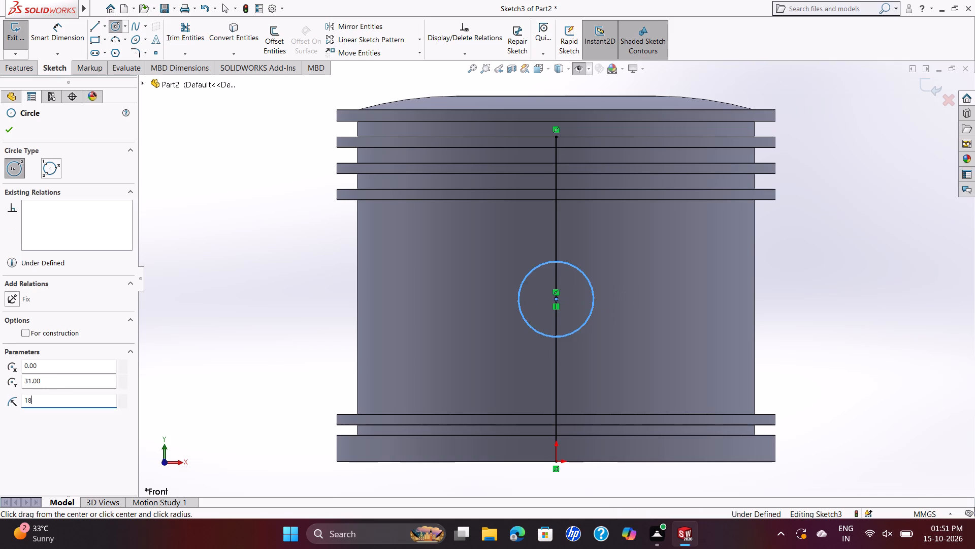
{"action": "key", "text": "Return"}
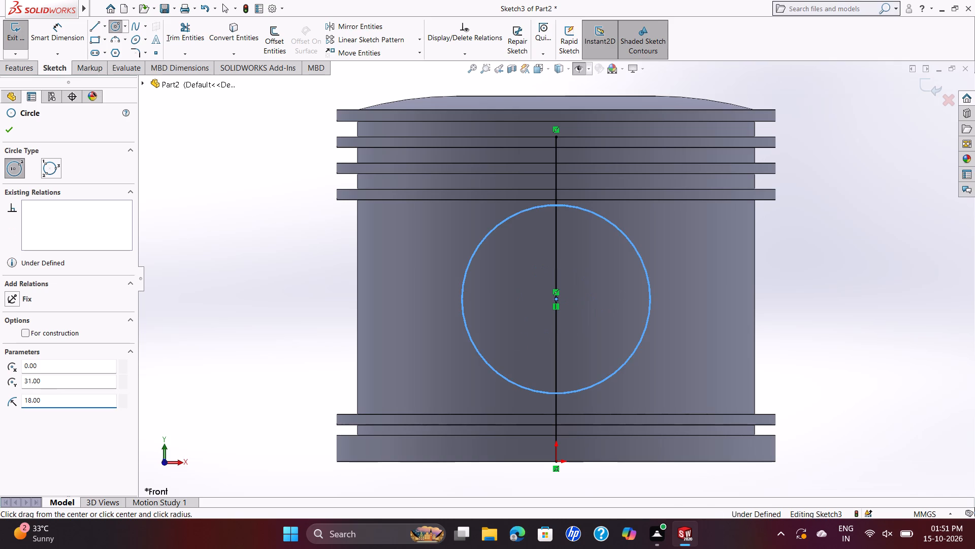
{"action": "left_click", "coordinate": [115, 29]}
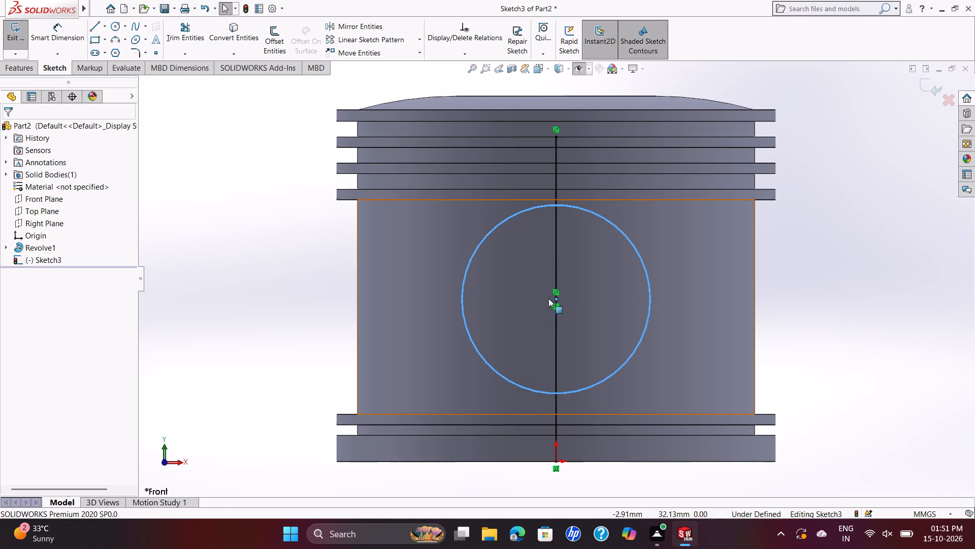
Sketch a concentric inner circle of radius 11 mm from the same centre point.
{"action": "left_click", "coordinate": [115, 25]}
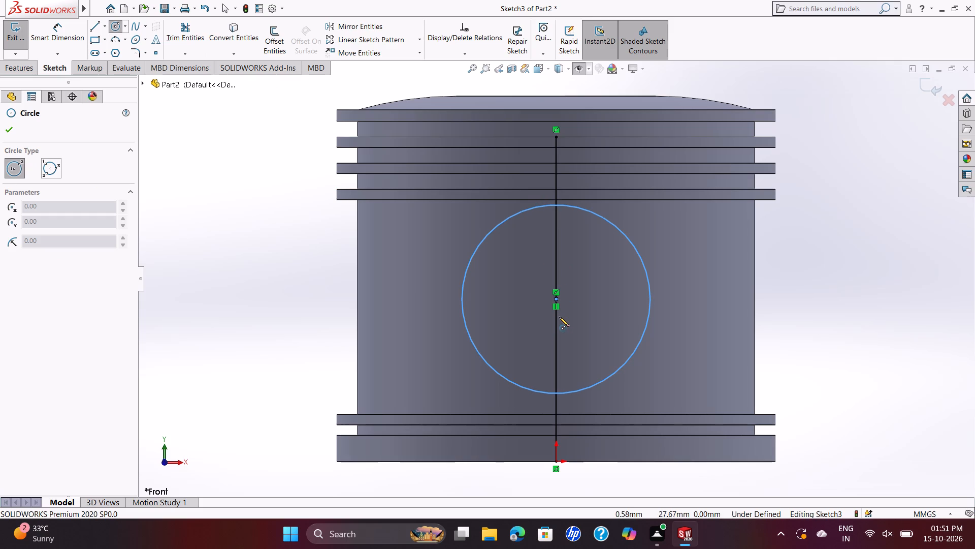
{"action": "left_click", "coordinate": [555, 300]}
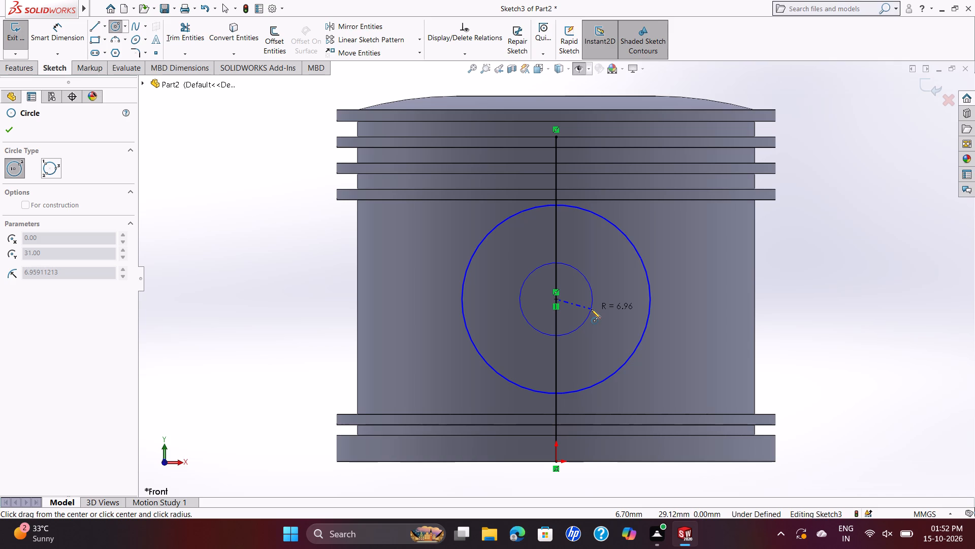
{"action": "type", "text": "11"}
{"action": "key", "text": "Return"}
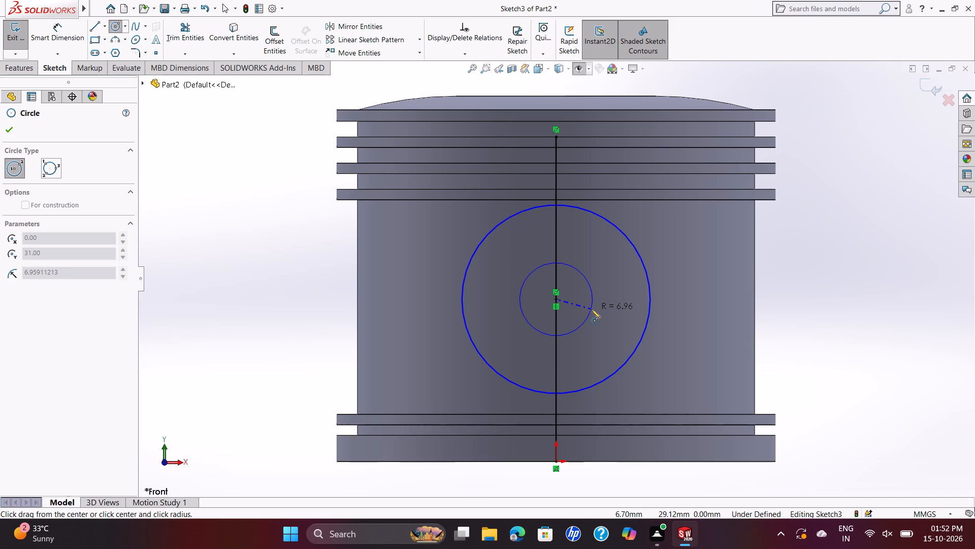
{"action": "left_click", "coordinate": [602, 304]}
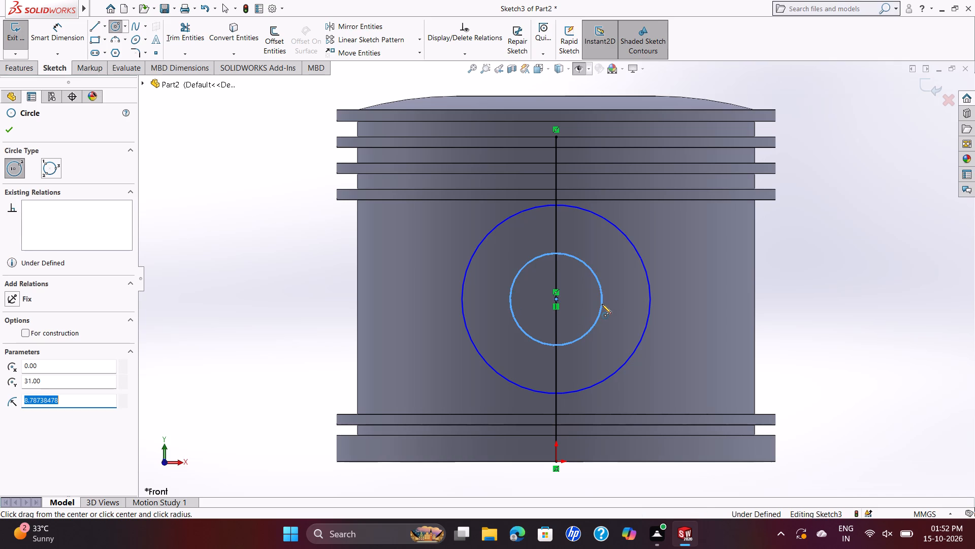
{"action": "type", "text": "11"}
{"action": "key", "text": "Return"}
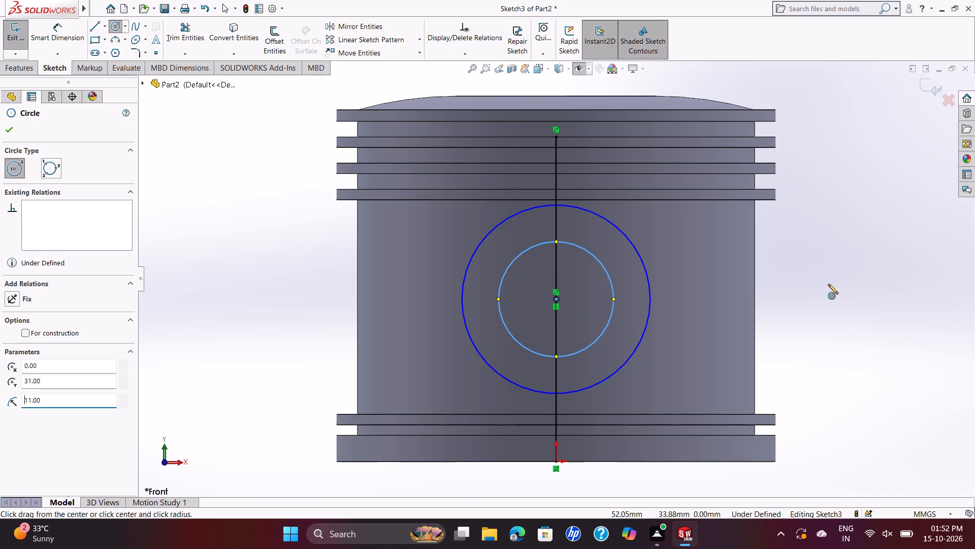
{"action": "key", "text": "Escape"}
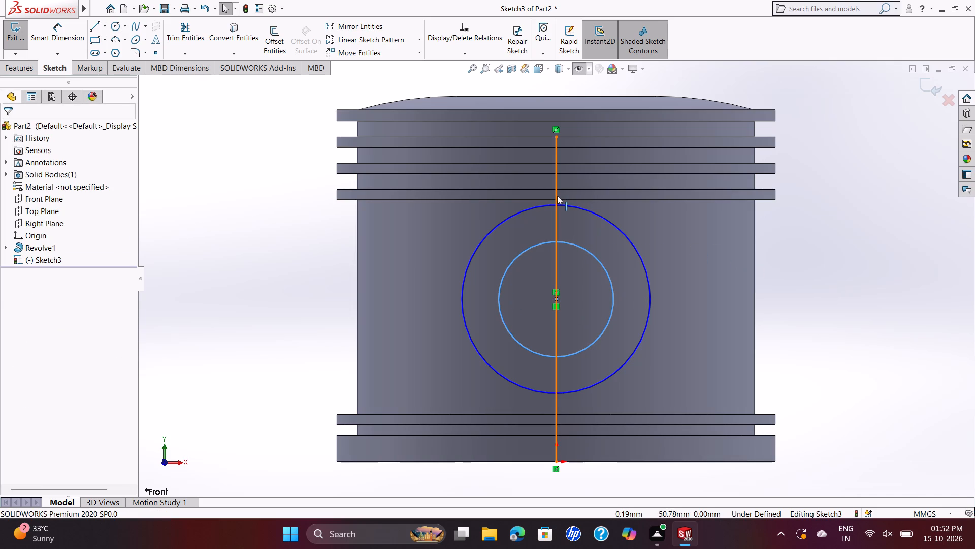
Delete the vertical line from the sketch, keeping the two concentric circles.
{"action": "left_click", "coordinate": [557, 196]}
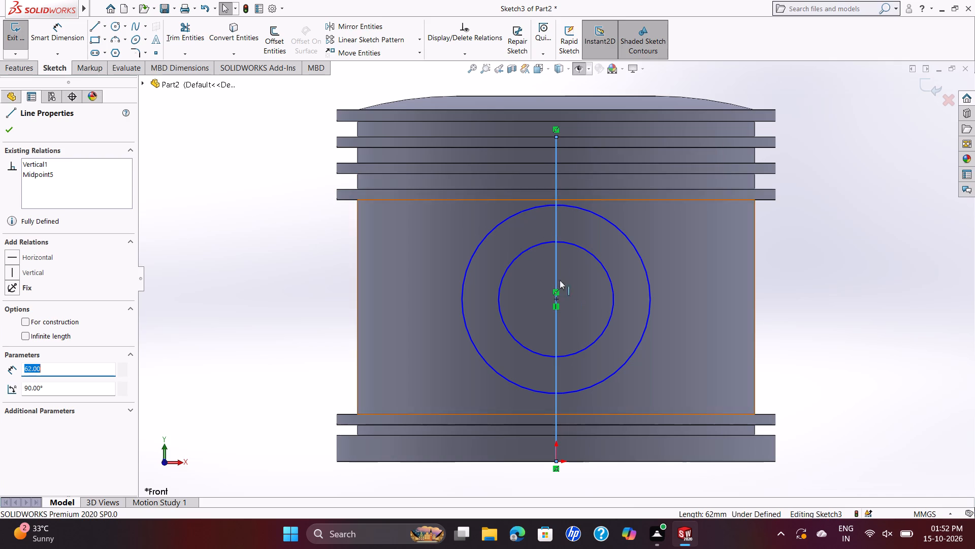
{"action": "key", "text": "Delete"}
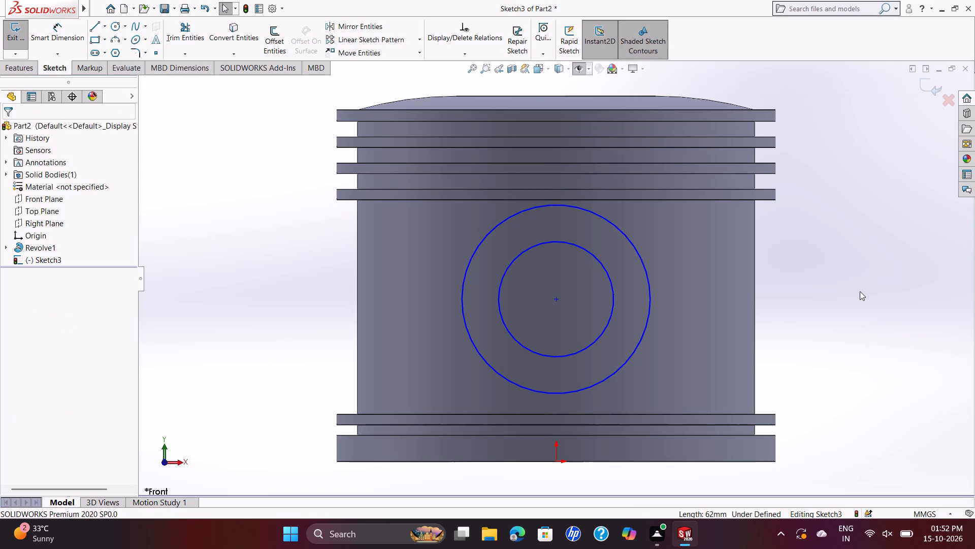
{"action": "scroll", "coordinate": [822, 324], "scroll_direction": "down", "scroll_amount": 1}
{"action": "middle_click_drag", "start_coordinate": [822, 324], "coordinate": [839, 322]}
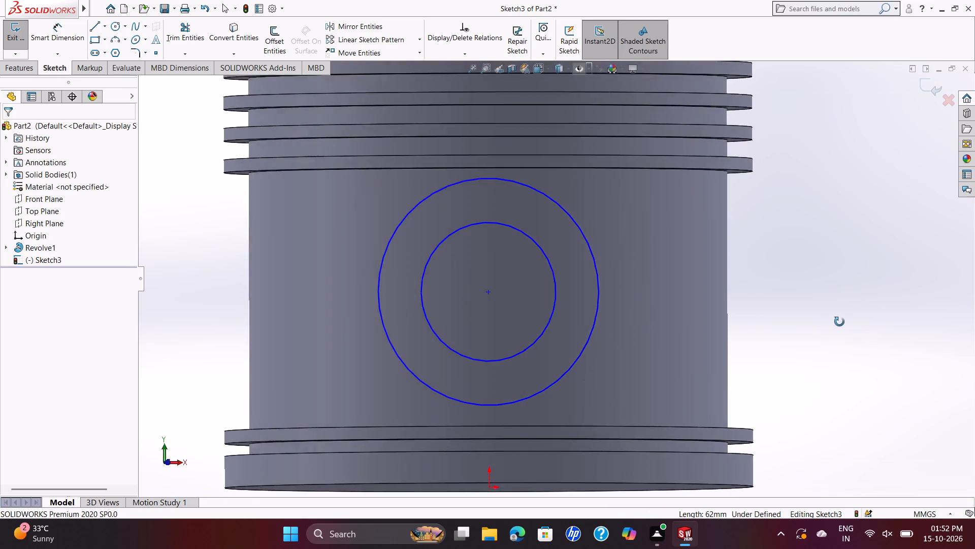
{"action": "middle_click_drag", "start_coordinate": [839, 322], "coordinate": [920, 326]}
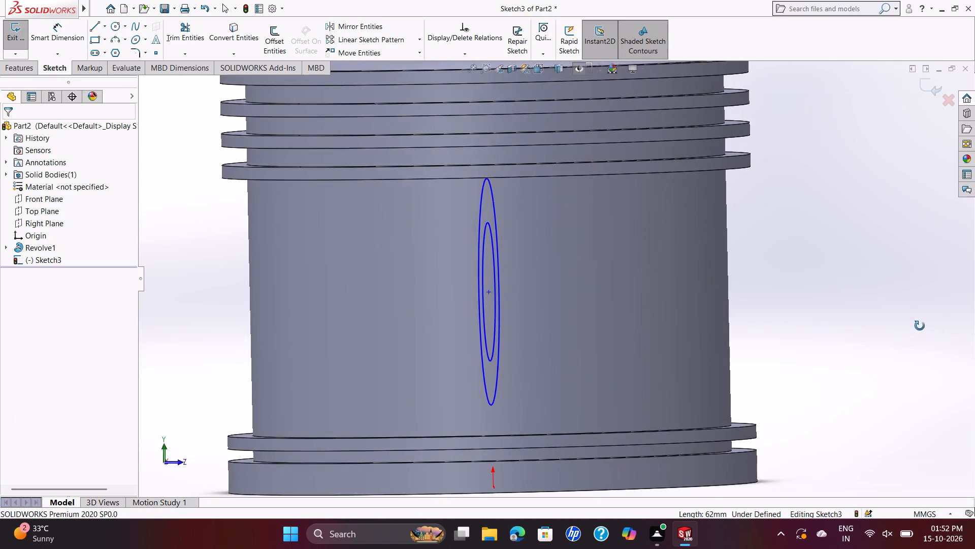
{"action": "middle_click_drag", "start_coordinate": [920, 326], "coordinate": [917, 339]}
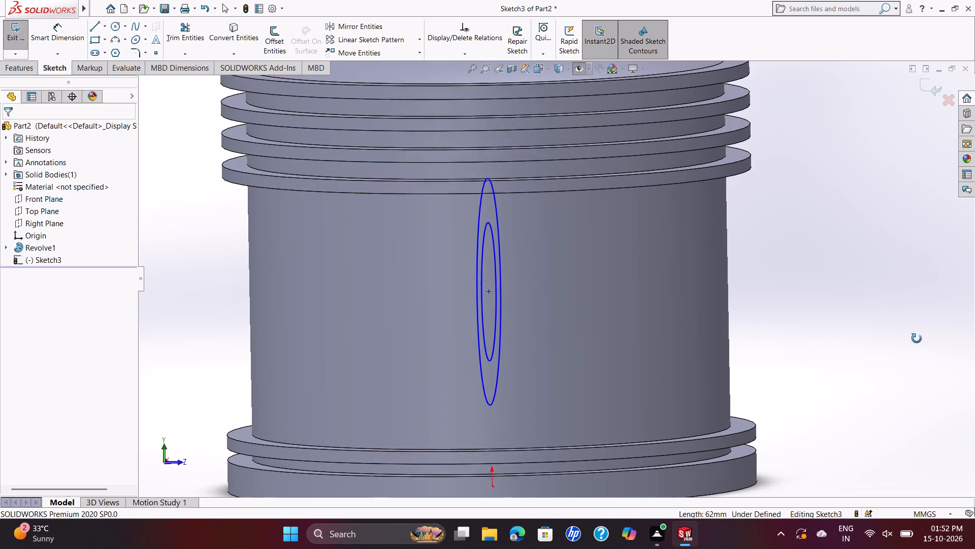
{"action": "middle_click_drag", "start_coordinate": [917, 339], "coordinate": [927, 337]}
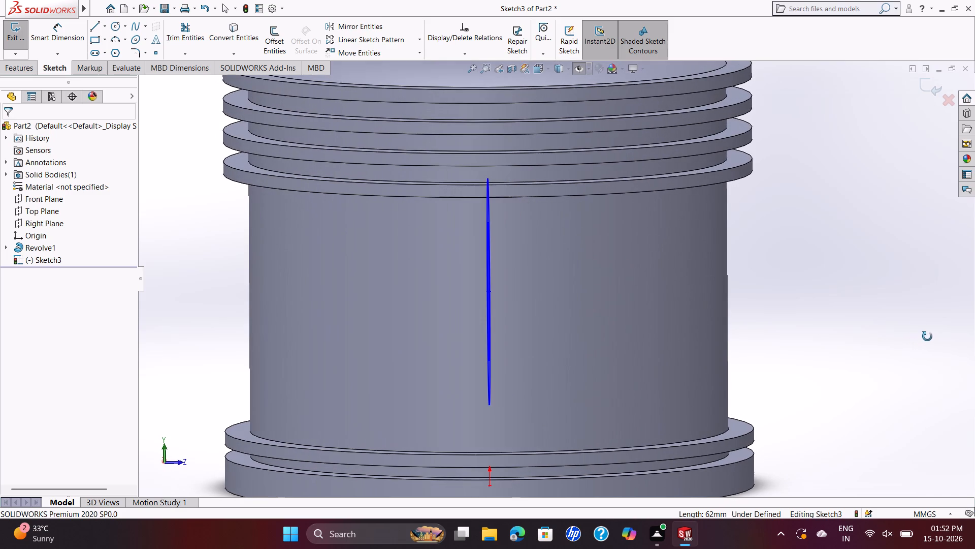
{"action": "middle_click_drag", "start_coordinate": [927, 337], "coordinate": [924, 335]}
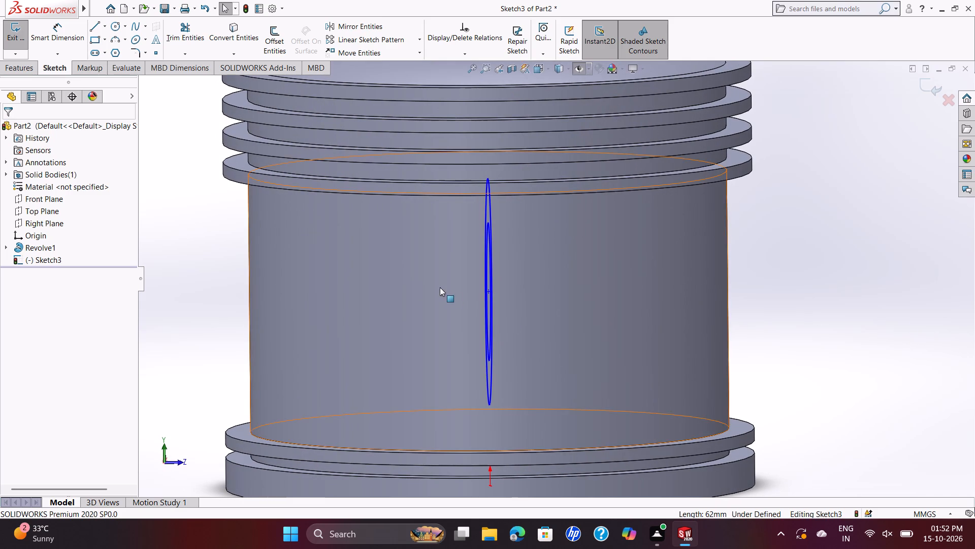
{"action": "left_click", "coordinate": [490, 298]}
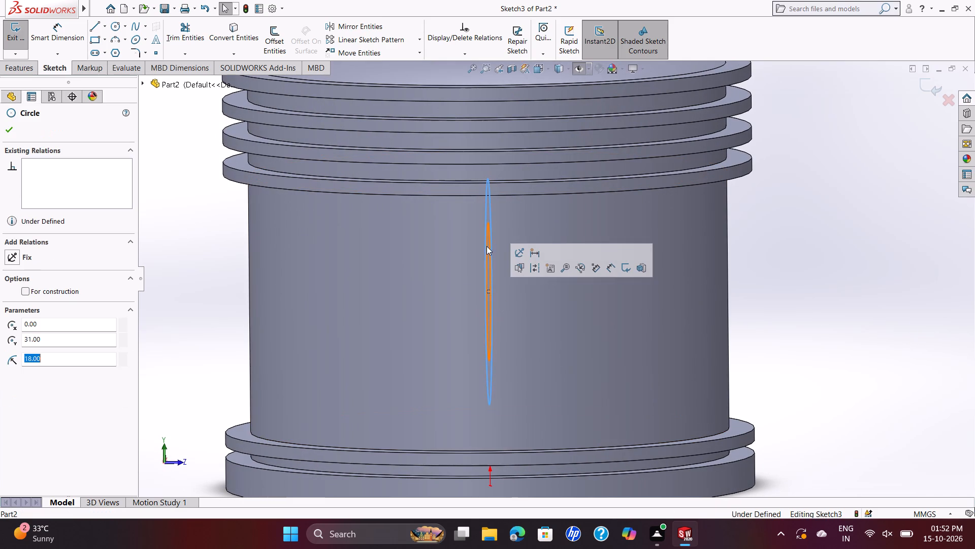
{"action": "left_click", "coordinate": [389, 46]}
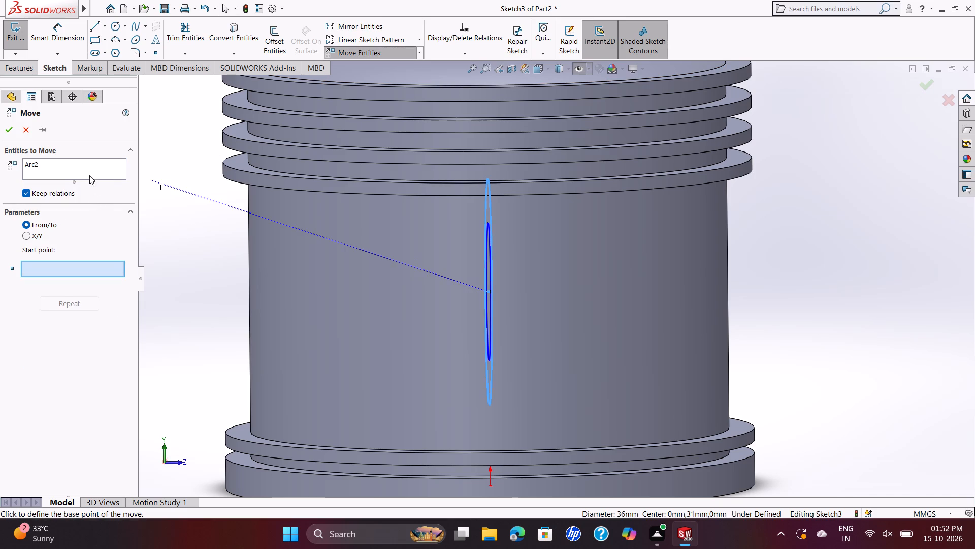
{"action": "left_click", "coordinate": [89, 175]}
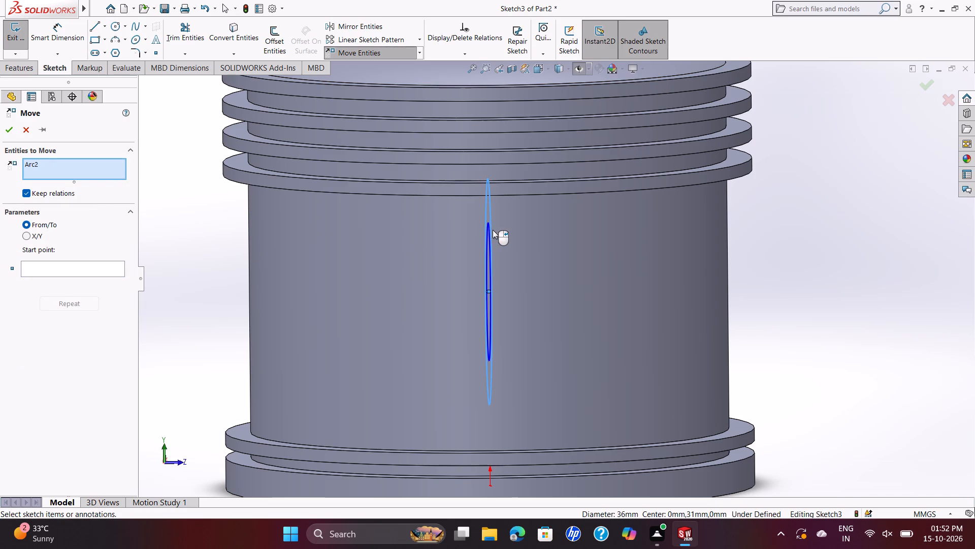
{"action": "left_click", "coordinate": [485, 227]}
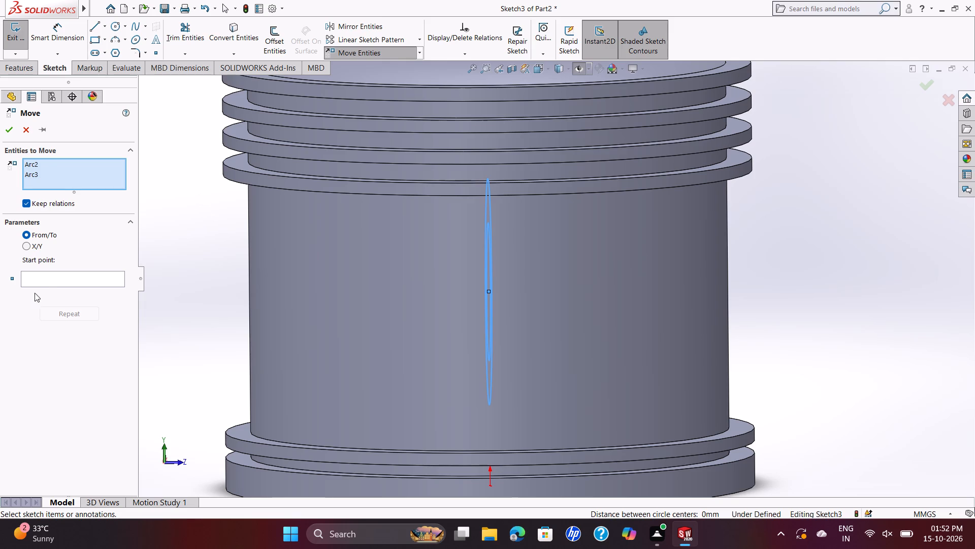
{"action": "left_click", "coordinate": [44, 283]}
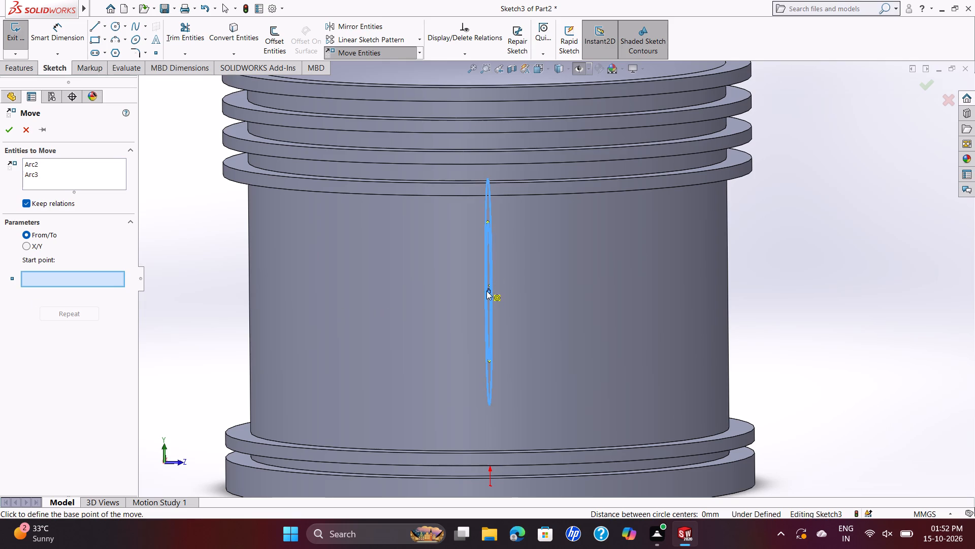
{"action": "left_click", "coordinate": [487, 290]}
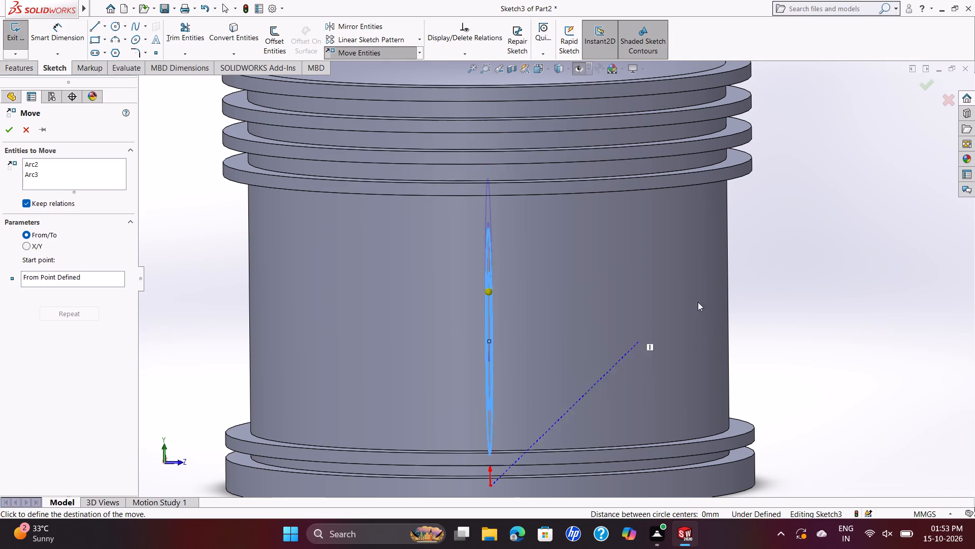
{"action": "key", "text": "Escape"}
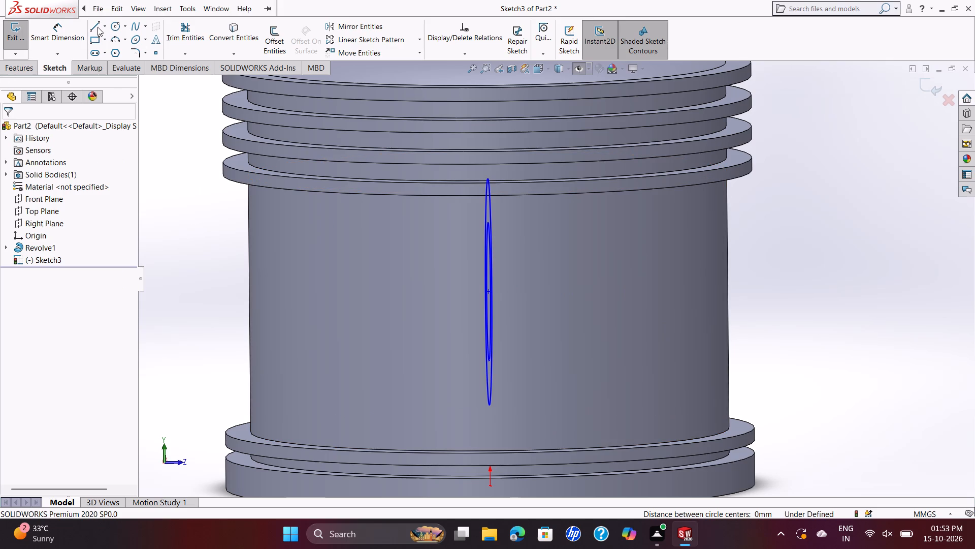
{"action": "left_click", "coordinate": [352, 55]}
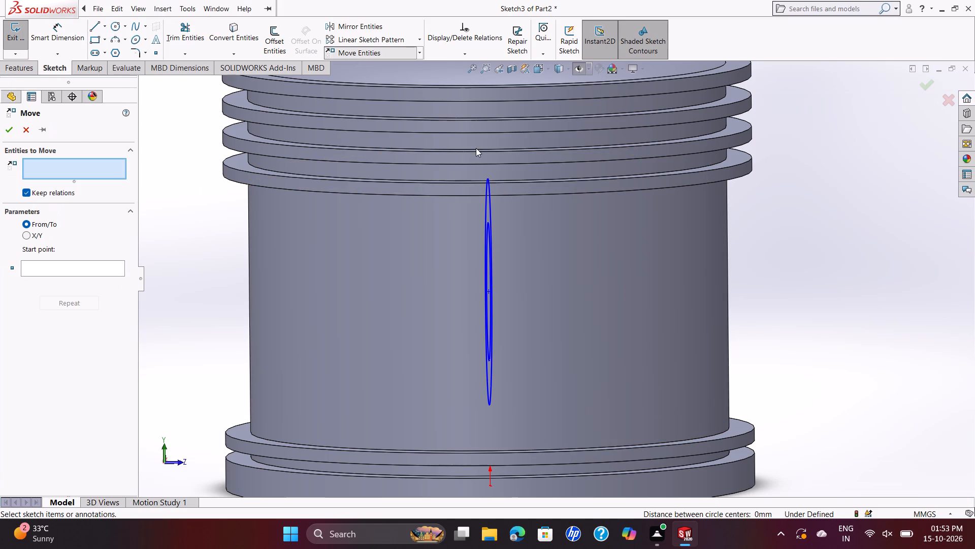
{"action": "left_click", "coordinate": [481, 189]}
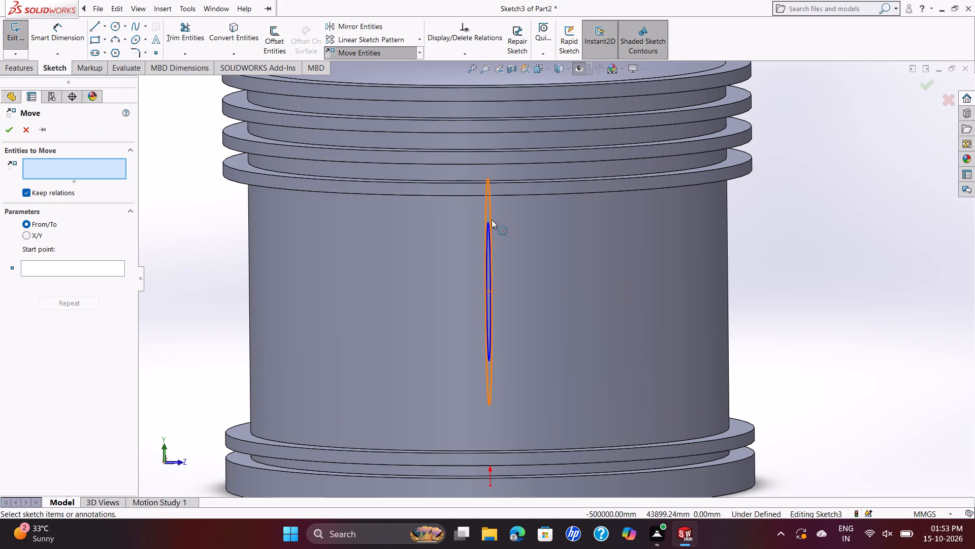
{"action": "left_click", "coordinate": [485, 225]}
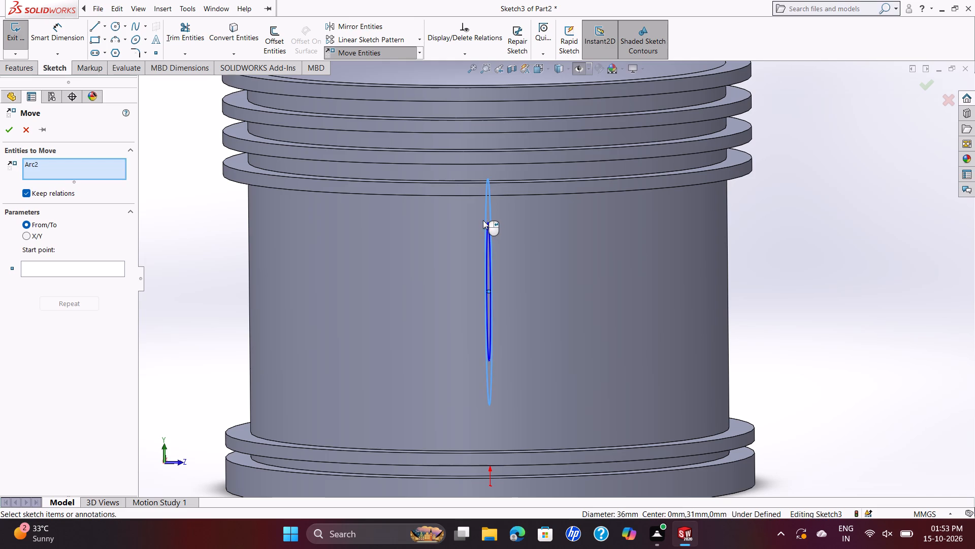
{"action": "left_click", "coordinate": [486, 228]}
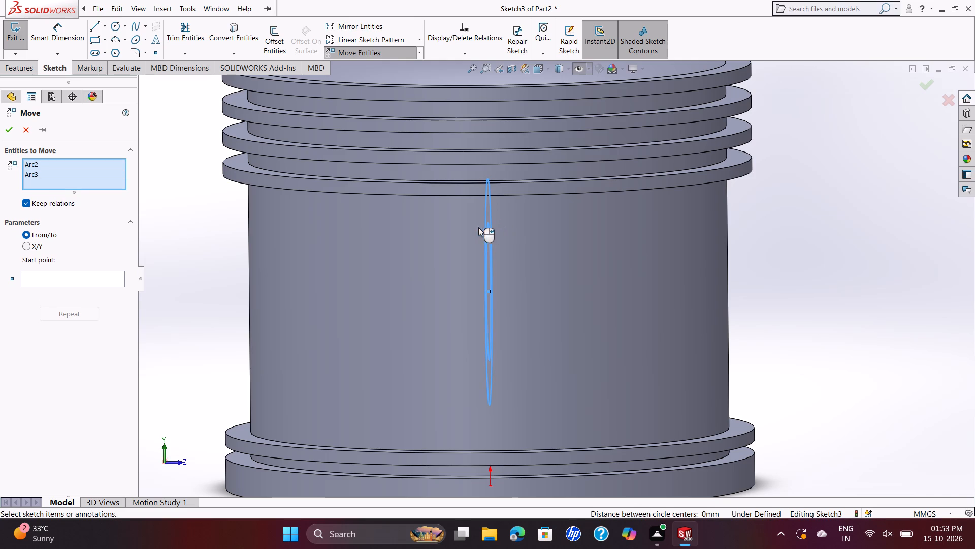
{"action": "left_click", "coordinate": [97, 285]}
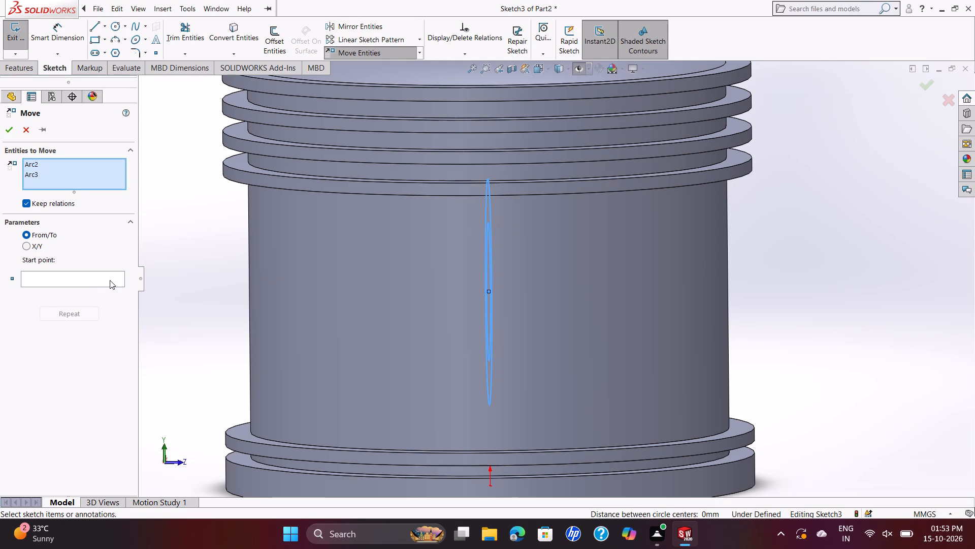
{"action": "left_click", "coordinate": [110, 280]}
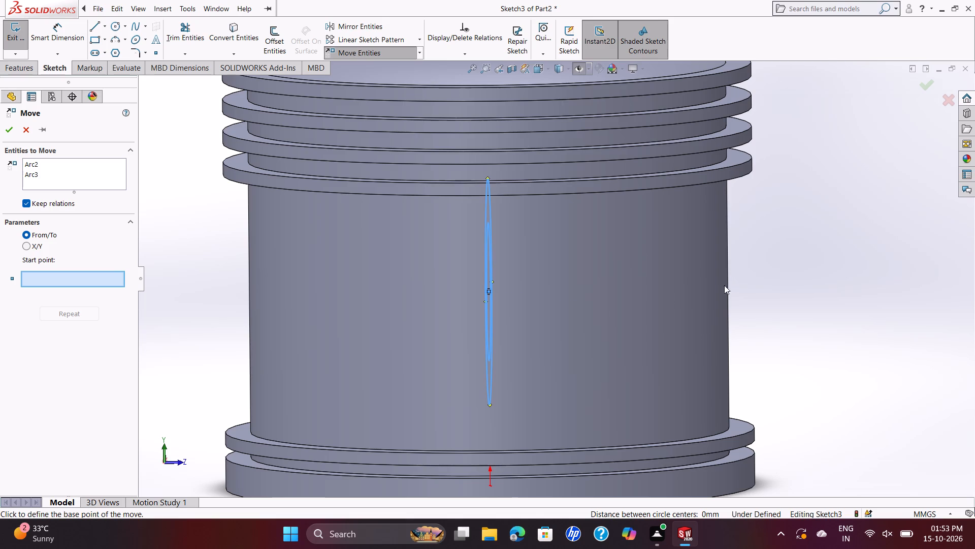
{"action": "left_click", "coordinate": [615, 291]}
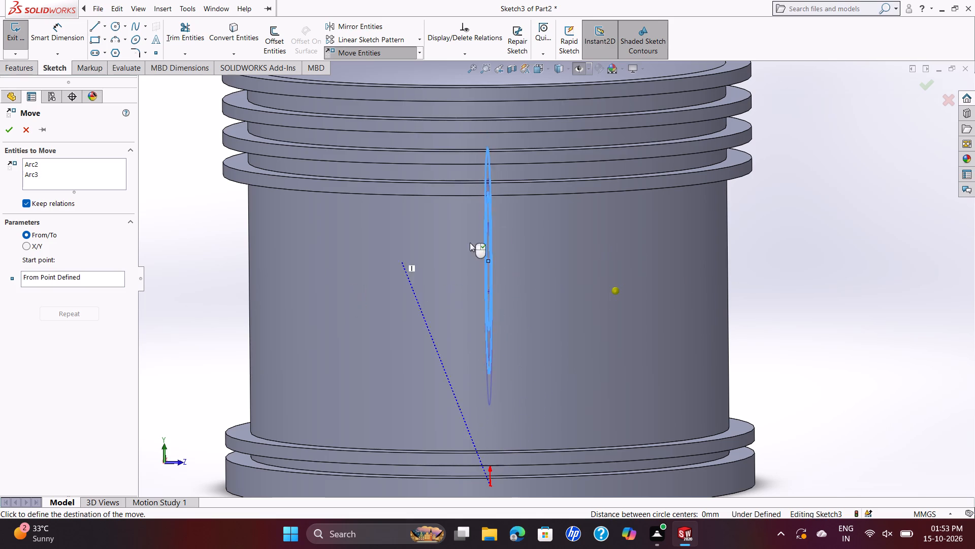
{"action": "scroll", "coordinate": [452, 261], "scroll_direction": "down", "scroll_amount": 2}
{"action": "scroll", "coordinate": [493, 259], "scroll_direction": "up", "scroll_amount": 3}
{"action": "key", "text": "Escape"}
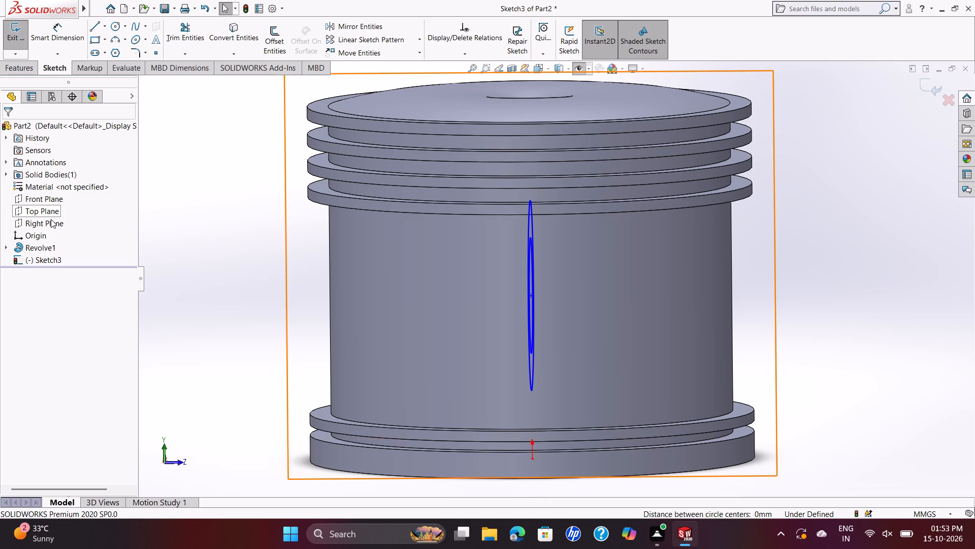
Delete both concentric circles, radius 18 mm and 11 mm, from the sketch while viewing the part normal to the Right Plane.
{"action": "left_click", "coordinate": [51, 219]}
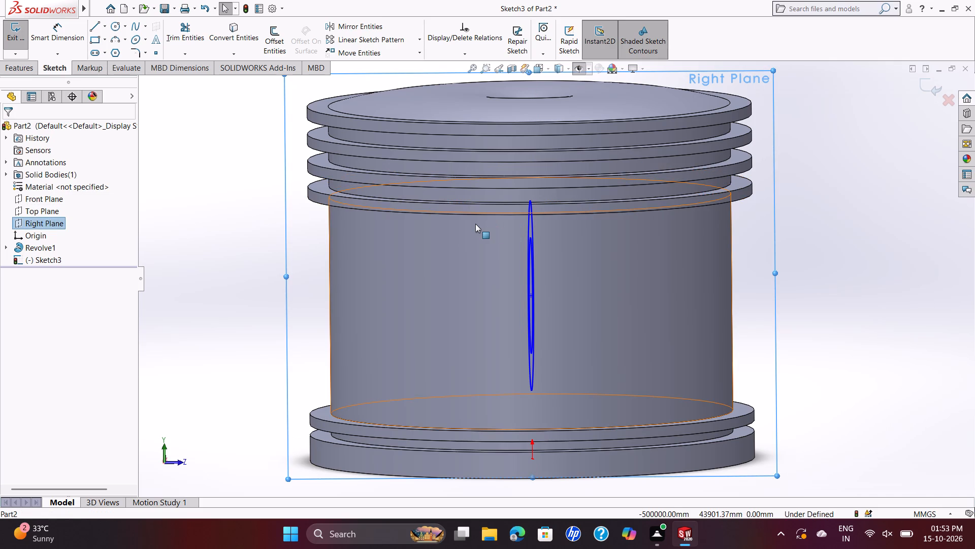
{"action": "key", "text": "ctrl+8"}
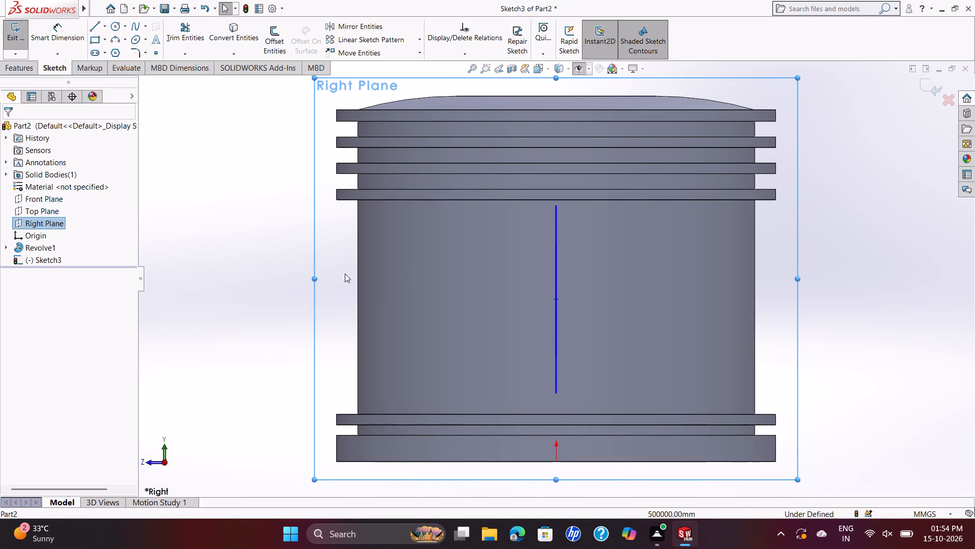
{"action": "left_click", "coordinate": [556, 292]}
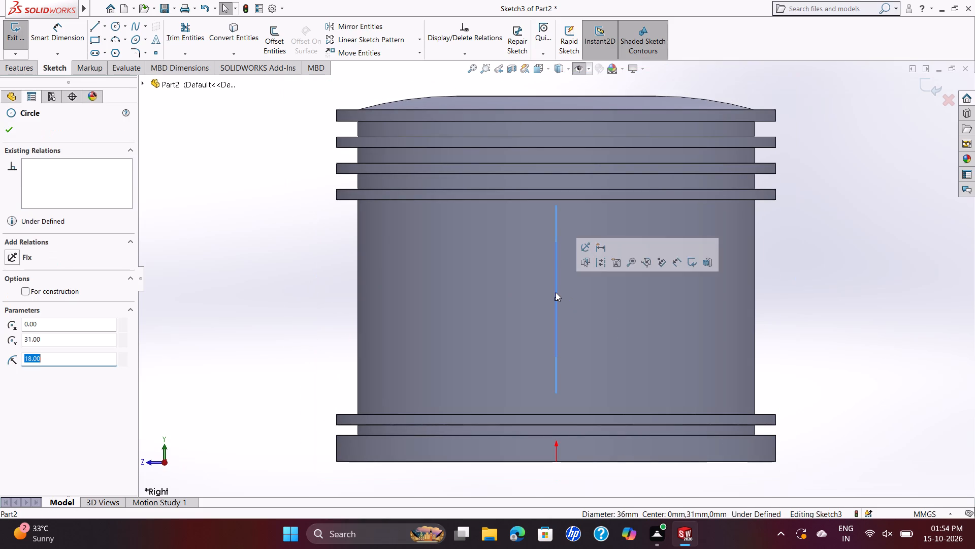
{"action": "key", "text": "Delete"}
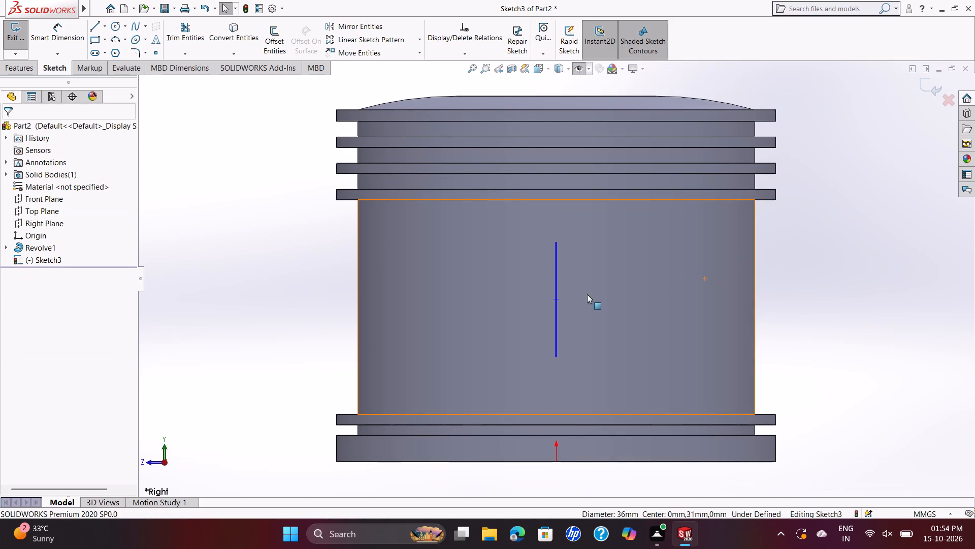
{"action": "left_click", "coordinate": [558, 278]}
{"action": "key", "text": "Delete"}
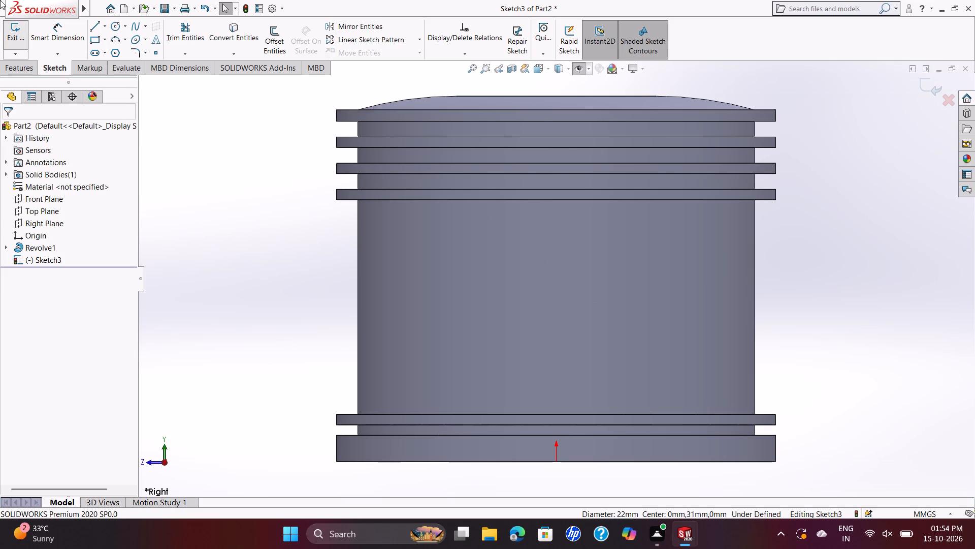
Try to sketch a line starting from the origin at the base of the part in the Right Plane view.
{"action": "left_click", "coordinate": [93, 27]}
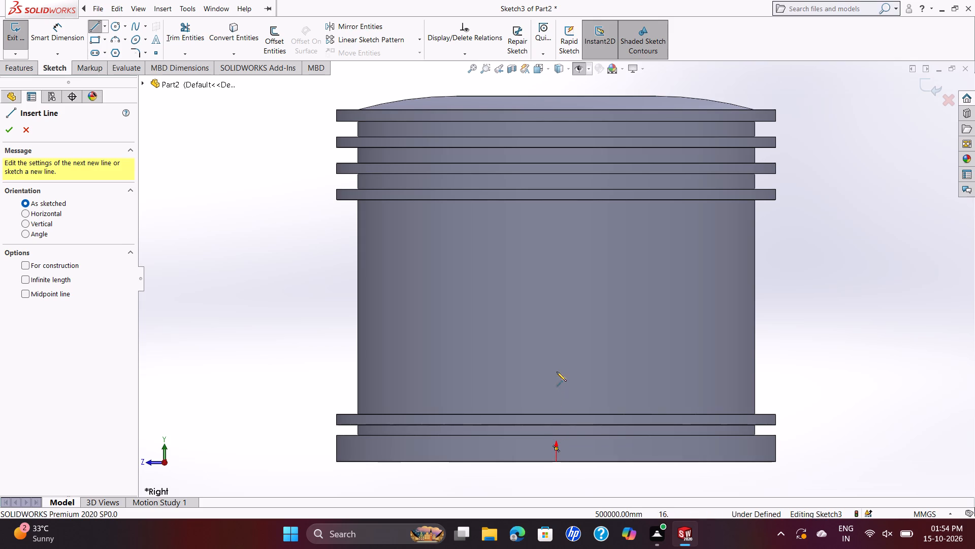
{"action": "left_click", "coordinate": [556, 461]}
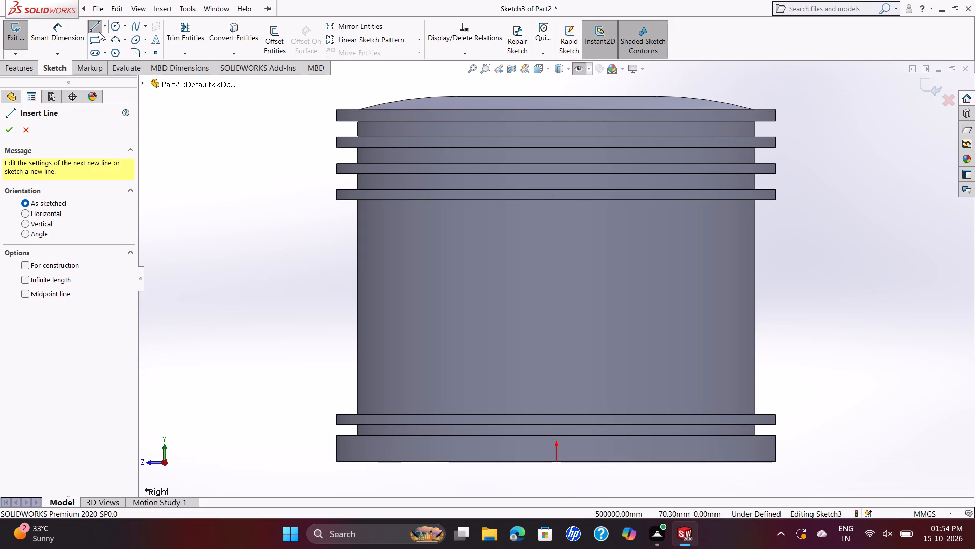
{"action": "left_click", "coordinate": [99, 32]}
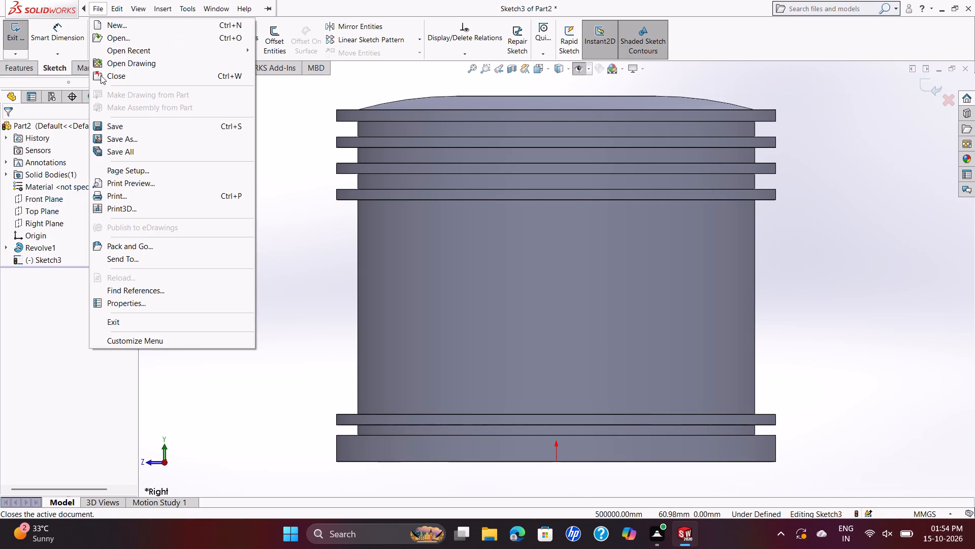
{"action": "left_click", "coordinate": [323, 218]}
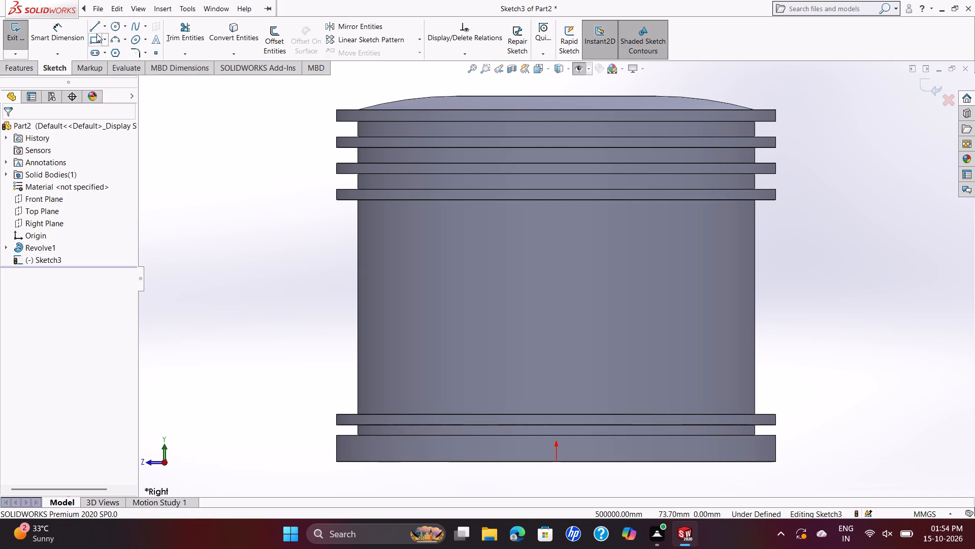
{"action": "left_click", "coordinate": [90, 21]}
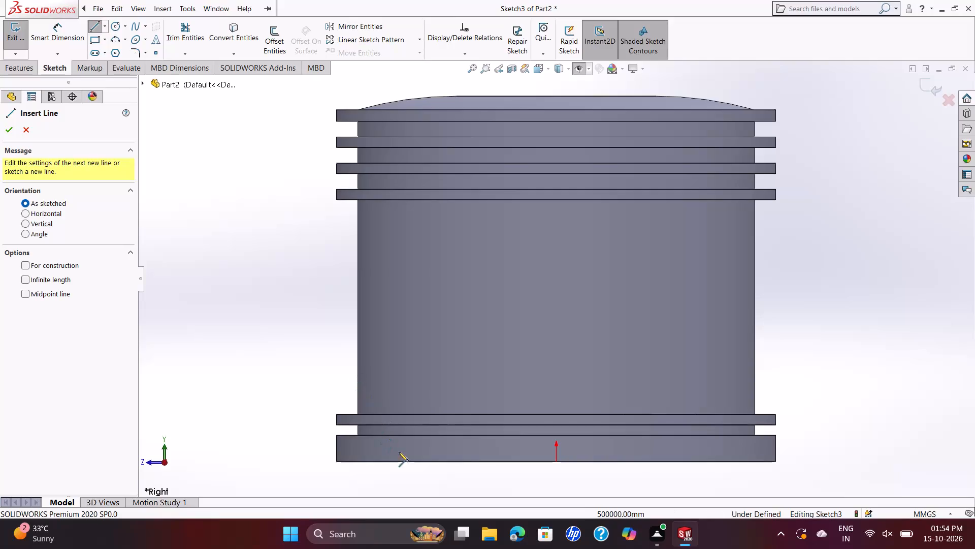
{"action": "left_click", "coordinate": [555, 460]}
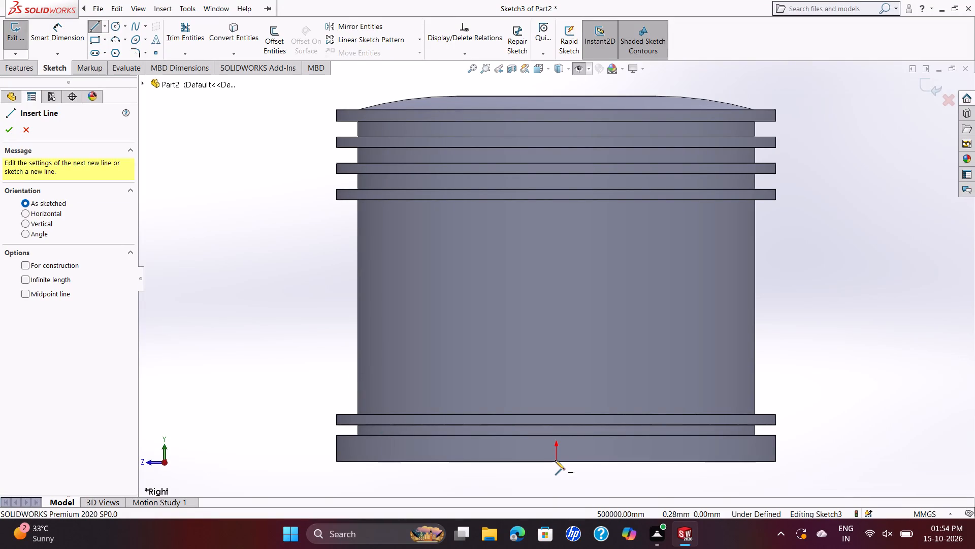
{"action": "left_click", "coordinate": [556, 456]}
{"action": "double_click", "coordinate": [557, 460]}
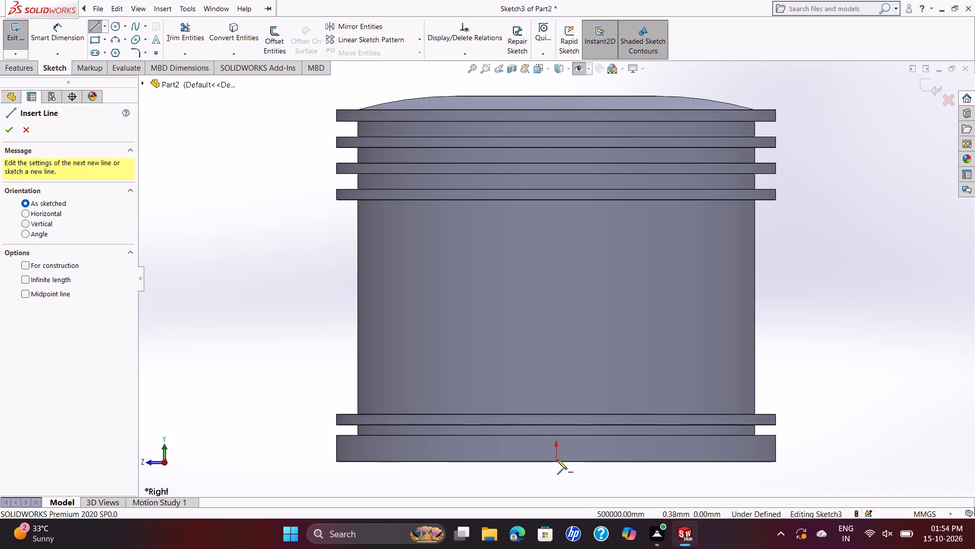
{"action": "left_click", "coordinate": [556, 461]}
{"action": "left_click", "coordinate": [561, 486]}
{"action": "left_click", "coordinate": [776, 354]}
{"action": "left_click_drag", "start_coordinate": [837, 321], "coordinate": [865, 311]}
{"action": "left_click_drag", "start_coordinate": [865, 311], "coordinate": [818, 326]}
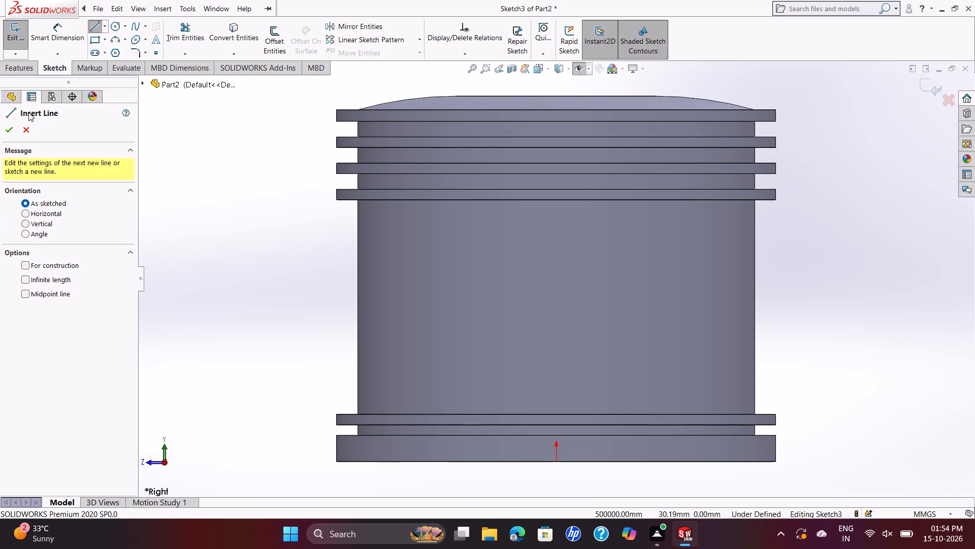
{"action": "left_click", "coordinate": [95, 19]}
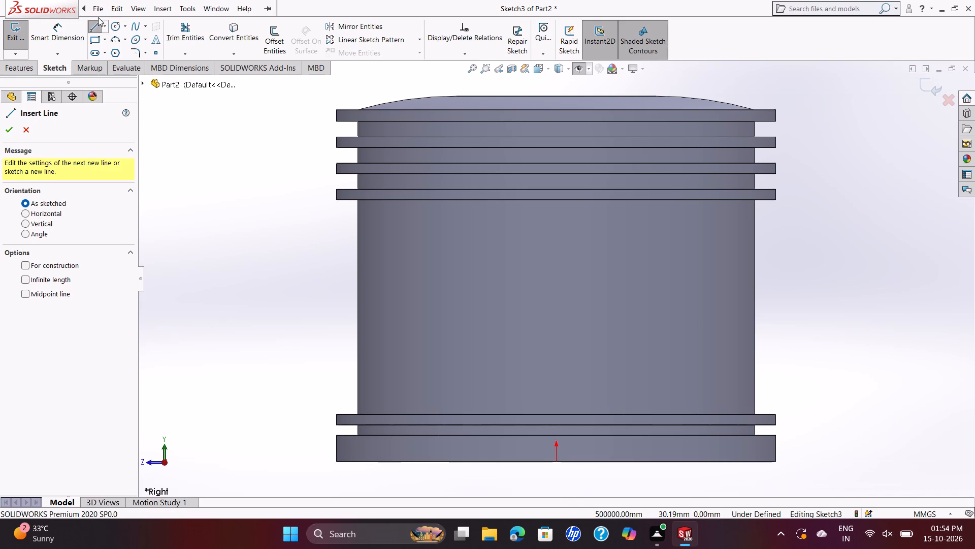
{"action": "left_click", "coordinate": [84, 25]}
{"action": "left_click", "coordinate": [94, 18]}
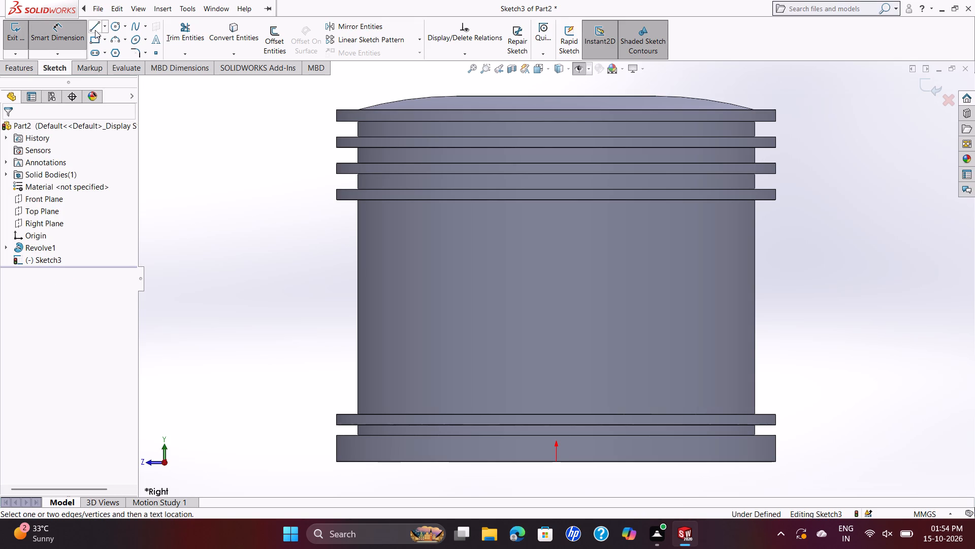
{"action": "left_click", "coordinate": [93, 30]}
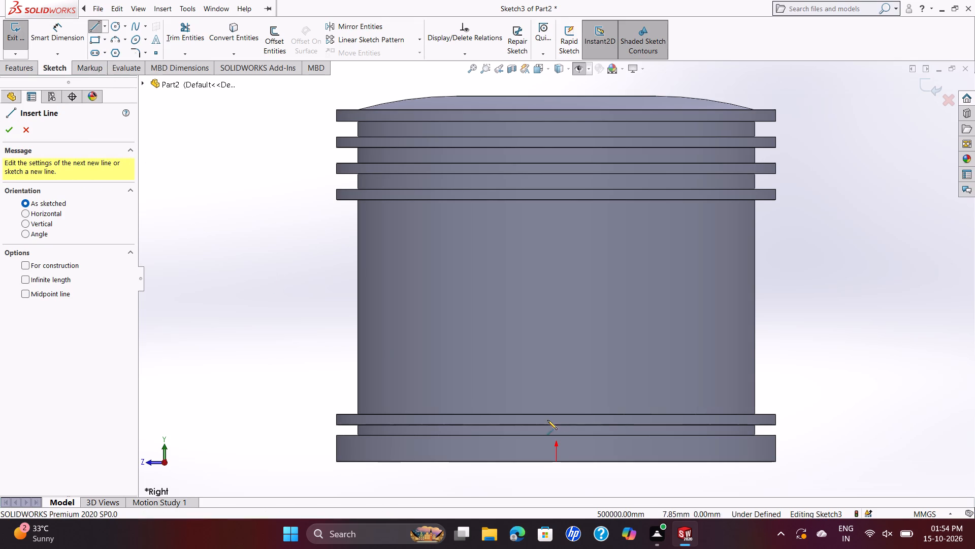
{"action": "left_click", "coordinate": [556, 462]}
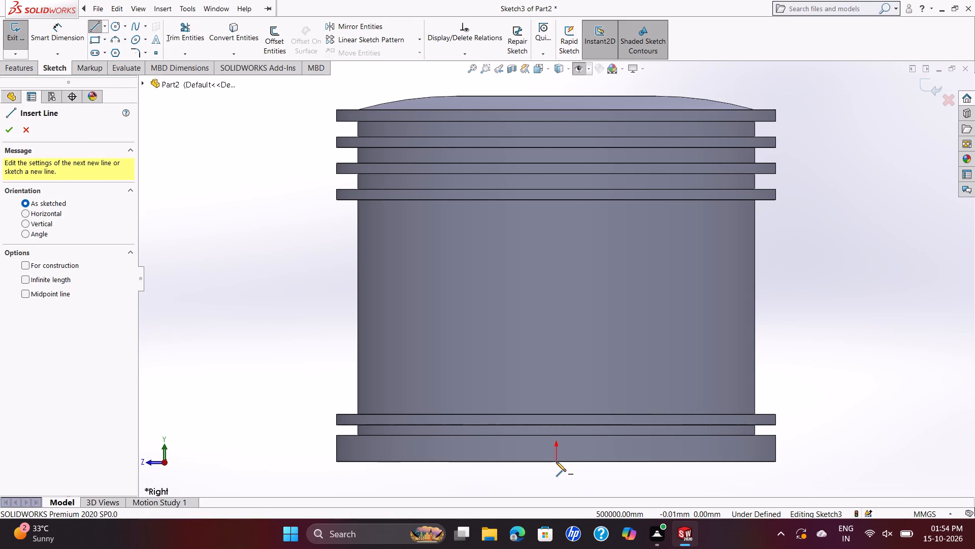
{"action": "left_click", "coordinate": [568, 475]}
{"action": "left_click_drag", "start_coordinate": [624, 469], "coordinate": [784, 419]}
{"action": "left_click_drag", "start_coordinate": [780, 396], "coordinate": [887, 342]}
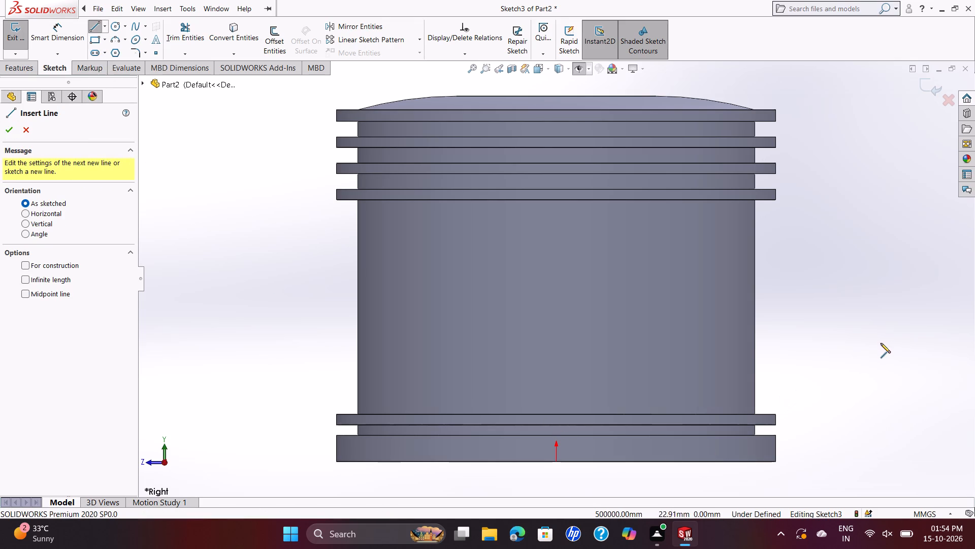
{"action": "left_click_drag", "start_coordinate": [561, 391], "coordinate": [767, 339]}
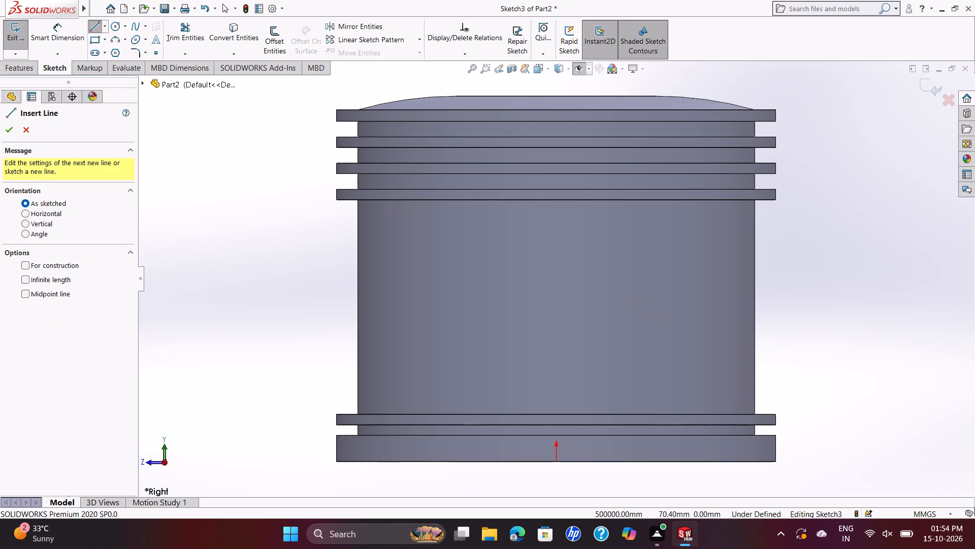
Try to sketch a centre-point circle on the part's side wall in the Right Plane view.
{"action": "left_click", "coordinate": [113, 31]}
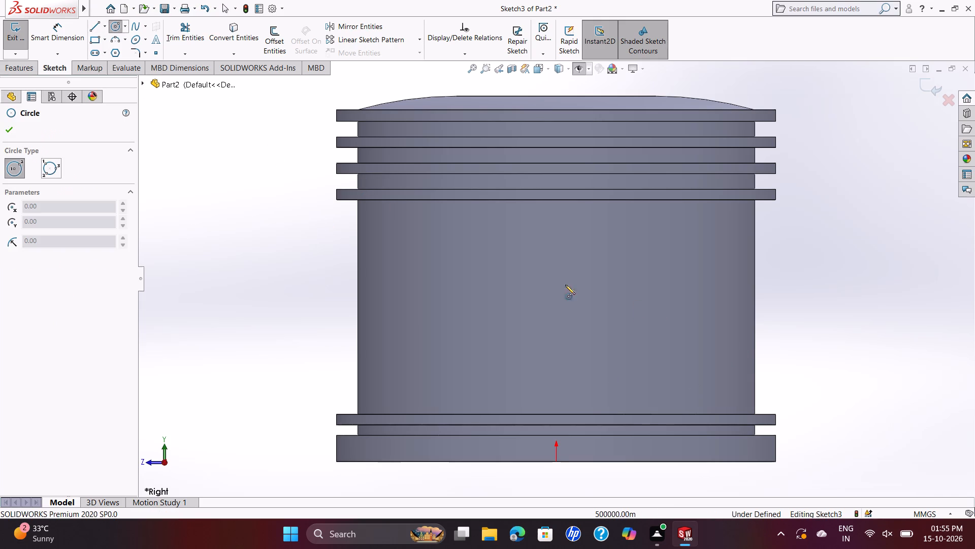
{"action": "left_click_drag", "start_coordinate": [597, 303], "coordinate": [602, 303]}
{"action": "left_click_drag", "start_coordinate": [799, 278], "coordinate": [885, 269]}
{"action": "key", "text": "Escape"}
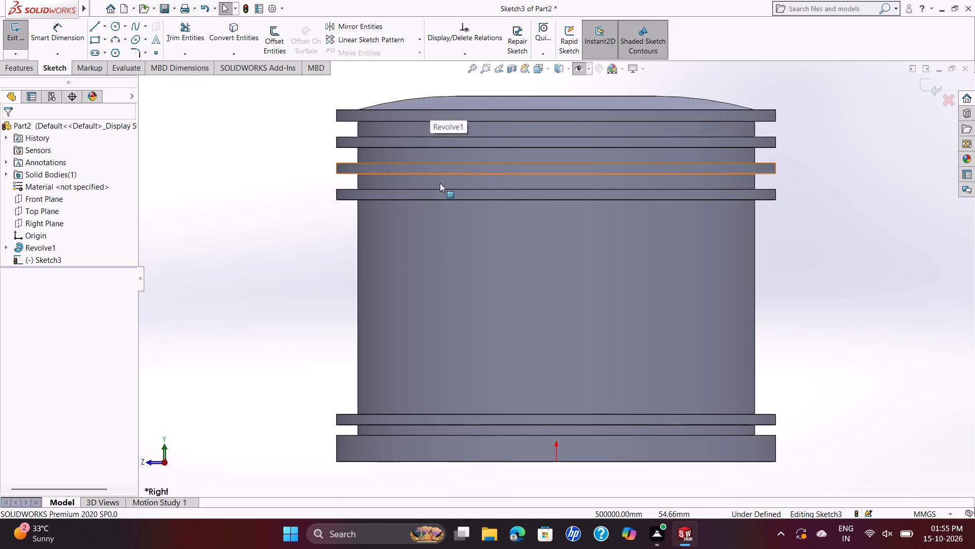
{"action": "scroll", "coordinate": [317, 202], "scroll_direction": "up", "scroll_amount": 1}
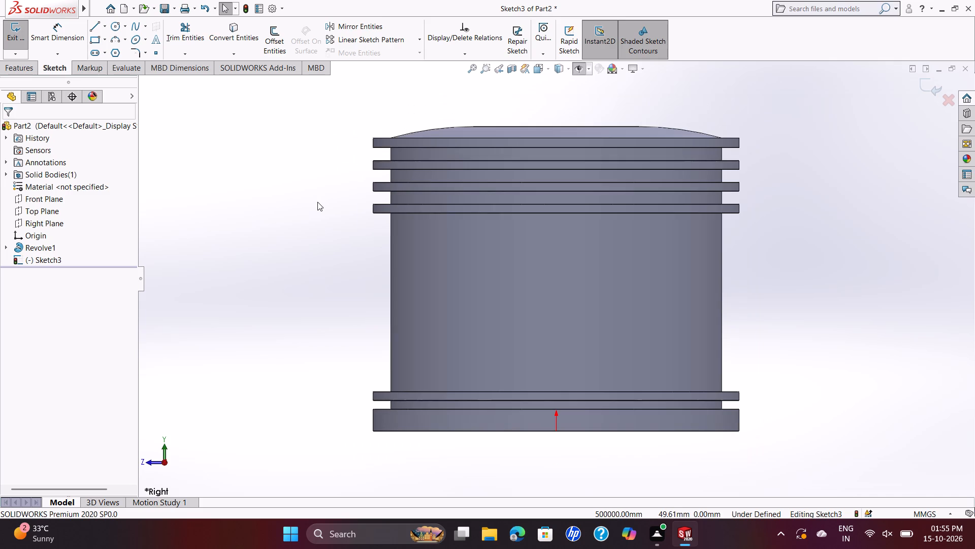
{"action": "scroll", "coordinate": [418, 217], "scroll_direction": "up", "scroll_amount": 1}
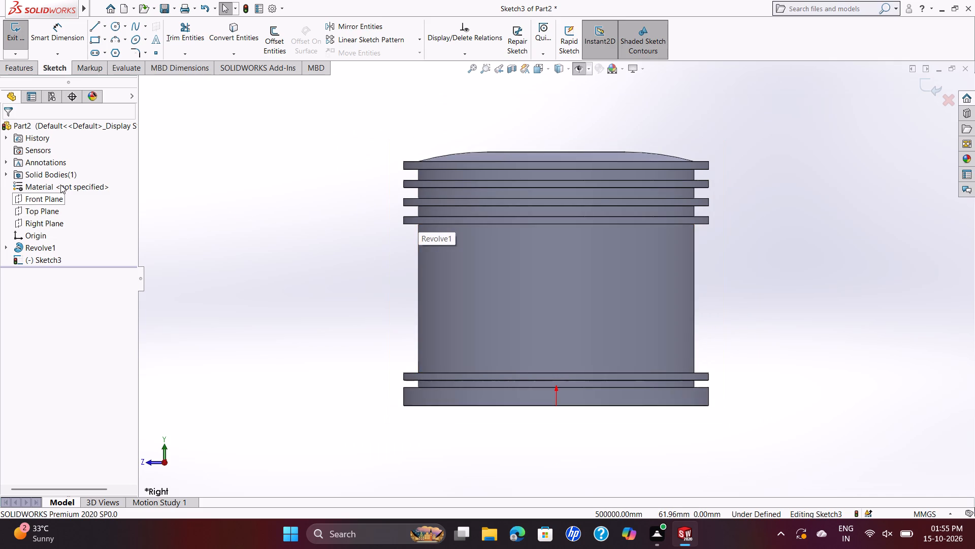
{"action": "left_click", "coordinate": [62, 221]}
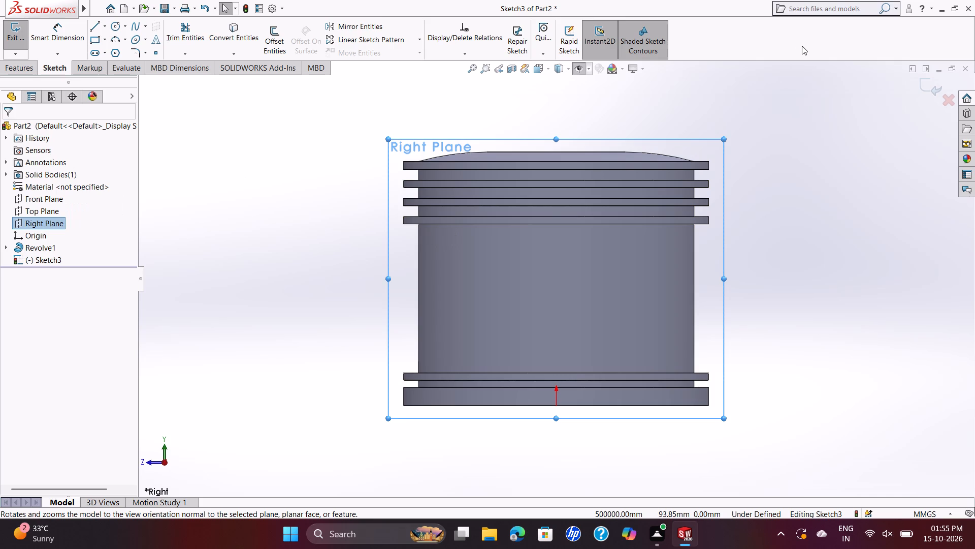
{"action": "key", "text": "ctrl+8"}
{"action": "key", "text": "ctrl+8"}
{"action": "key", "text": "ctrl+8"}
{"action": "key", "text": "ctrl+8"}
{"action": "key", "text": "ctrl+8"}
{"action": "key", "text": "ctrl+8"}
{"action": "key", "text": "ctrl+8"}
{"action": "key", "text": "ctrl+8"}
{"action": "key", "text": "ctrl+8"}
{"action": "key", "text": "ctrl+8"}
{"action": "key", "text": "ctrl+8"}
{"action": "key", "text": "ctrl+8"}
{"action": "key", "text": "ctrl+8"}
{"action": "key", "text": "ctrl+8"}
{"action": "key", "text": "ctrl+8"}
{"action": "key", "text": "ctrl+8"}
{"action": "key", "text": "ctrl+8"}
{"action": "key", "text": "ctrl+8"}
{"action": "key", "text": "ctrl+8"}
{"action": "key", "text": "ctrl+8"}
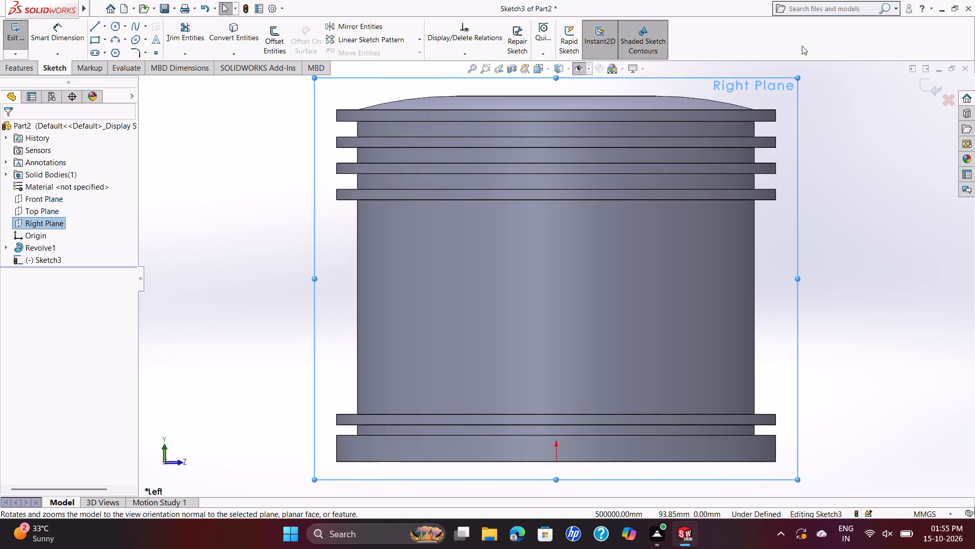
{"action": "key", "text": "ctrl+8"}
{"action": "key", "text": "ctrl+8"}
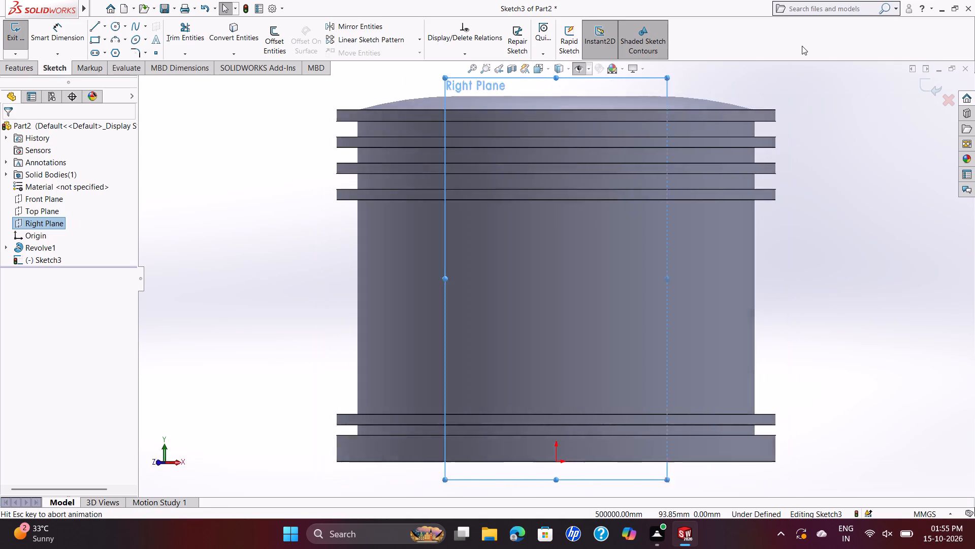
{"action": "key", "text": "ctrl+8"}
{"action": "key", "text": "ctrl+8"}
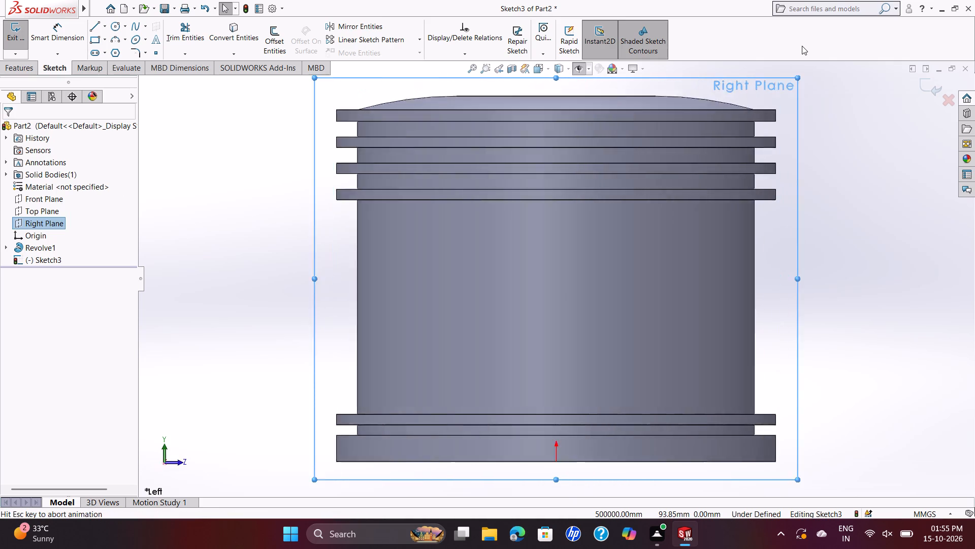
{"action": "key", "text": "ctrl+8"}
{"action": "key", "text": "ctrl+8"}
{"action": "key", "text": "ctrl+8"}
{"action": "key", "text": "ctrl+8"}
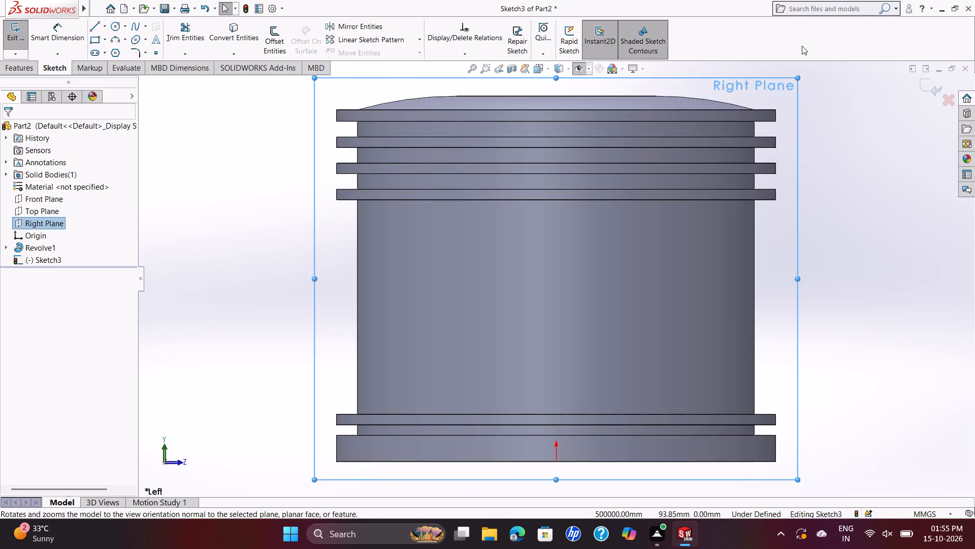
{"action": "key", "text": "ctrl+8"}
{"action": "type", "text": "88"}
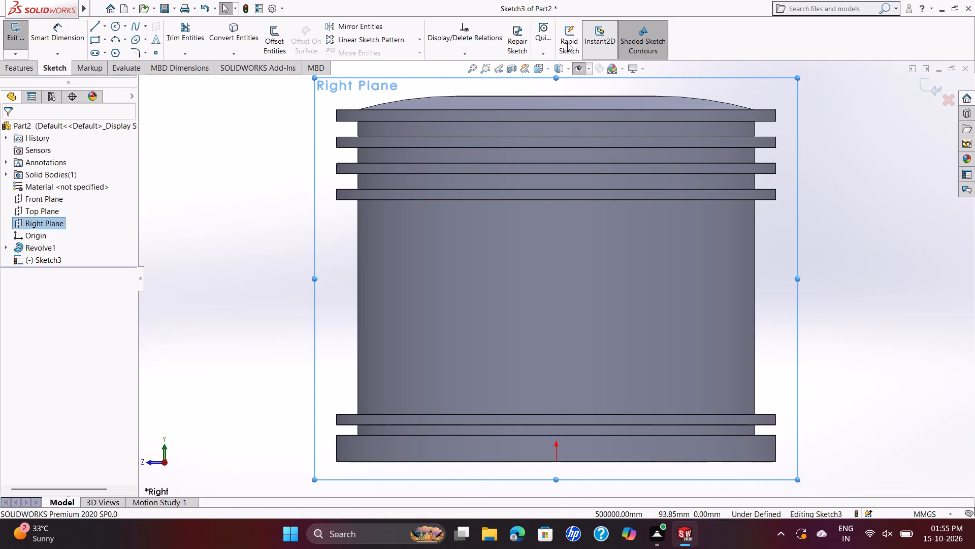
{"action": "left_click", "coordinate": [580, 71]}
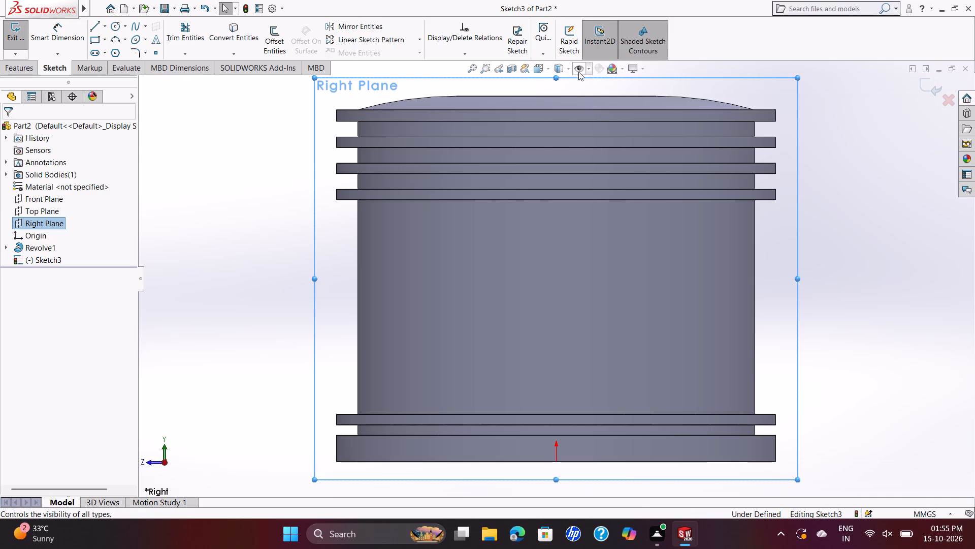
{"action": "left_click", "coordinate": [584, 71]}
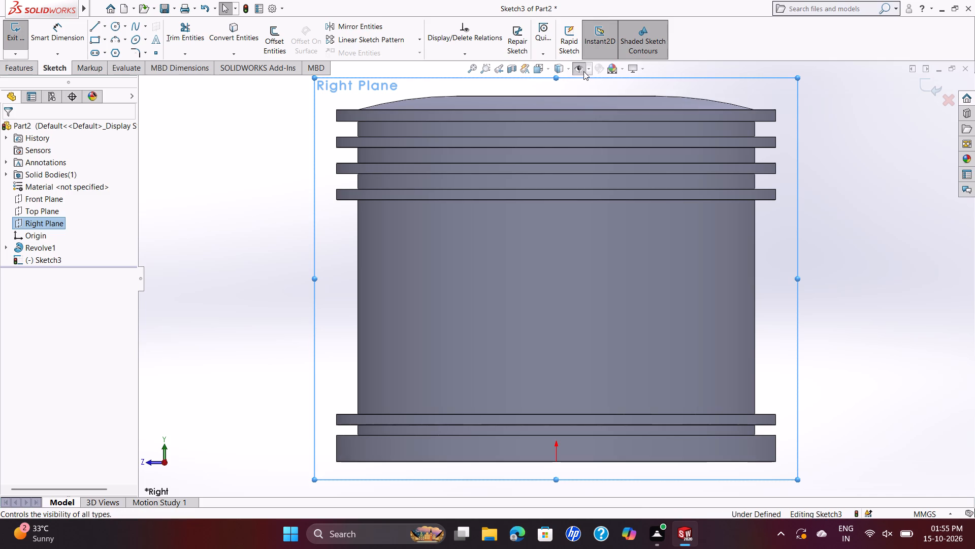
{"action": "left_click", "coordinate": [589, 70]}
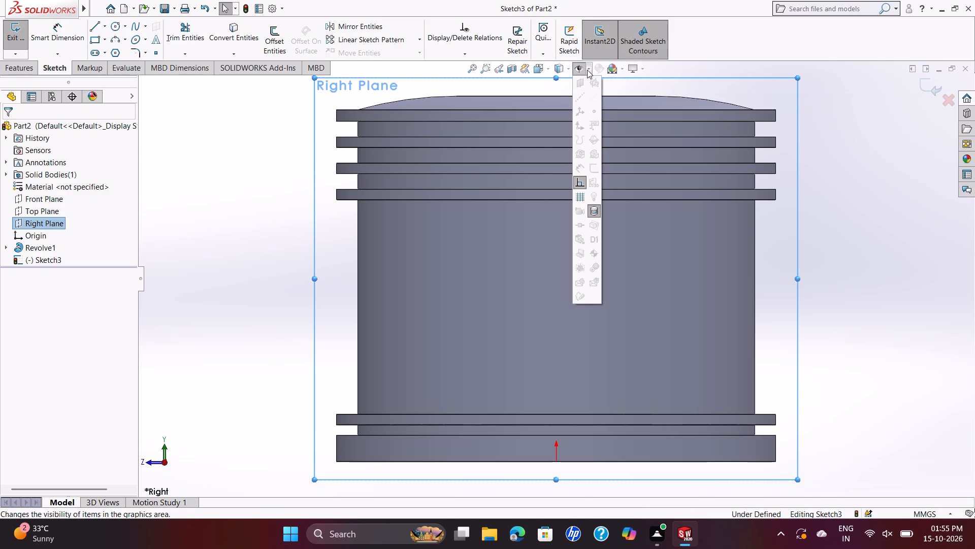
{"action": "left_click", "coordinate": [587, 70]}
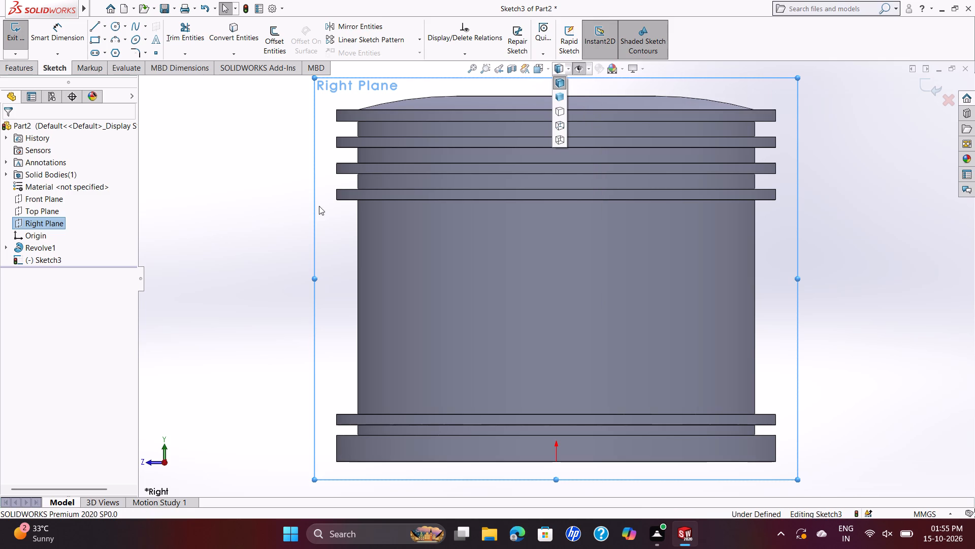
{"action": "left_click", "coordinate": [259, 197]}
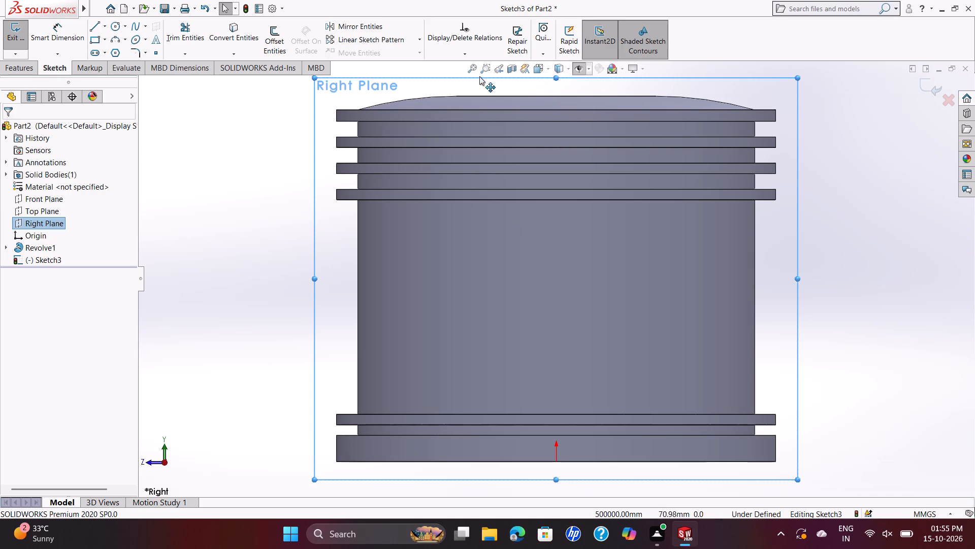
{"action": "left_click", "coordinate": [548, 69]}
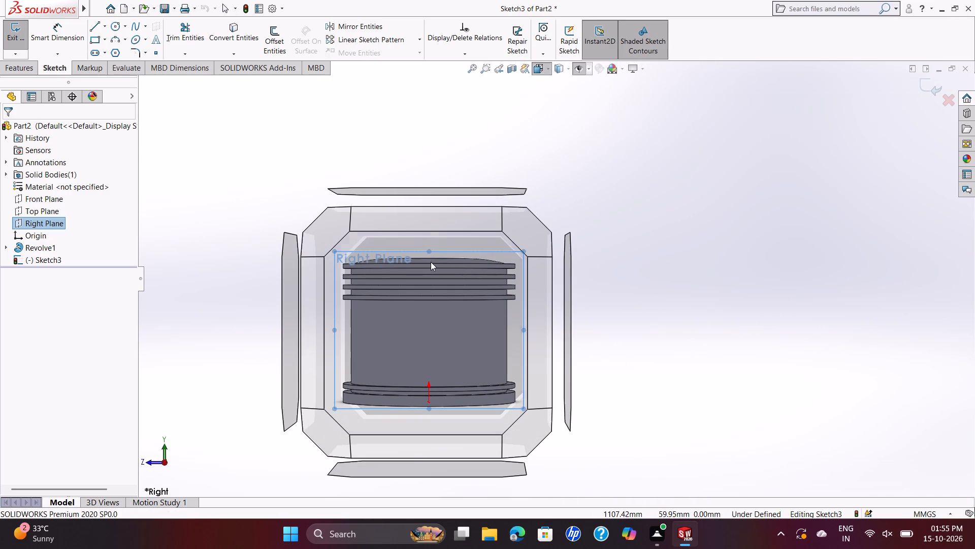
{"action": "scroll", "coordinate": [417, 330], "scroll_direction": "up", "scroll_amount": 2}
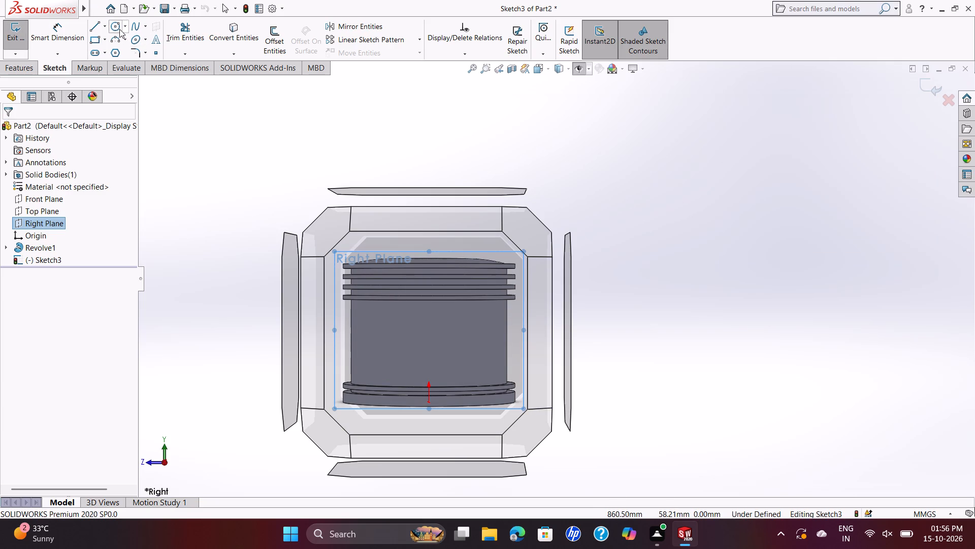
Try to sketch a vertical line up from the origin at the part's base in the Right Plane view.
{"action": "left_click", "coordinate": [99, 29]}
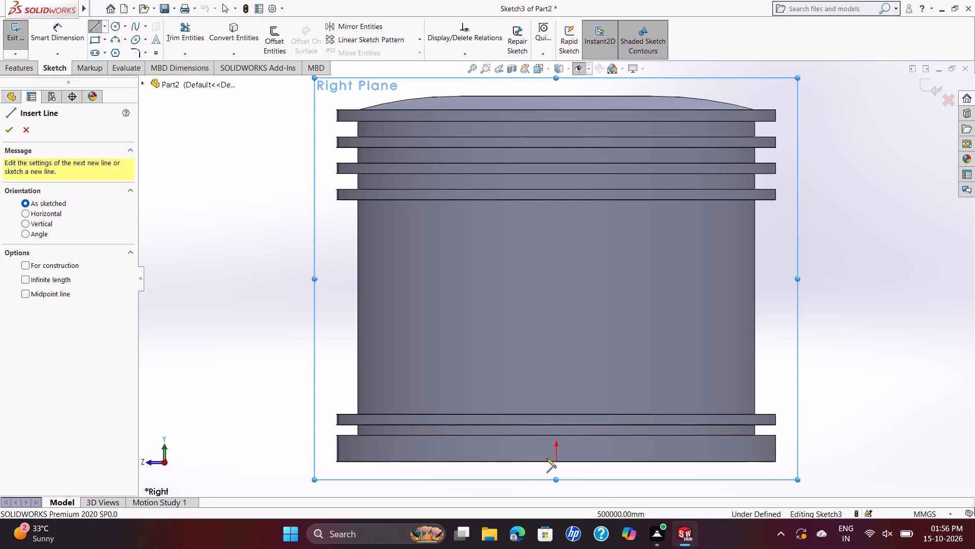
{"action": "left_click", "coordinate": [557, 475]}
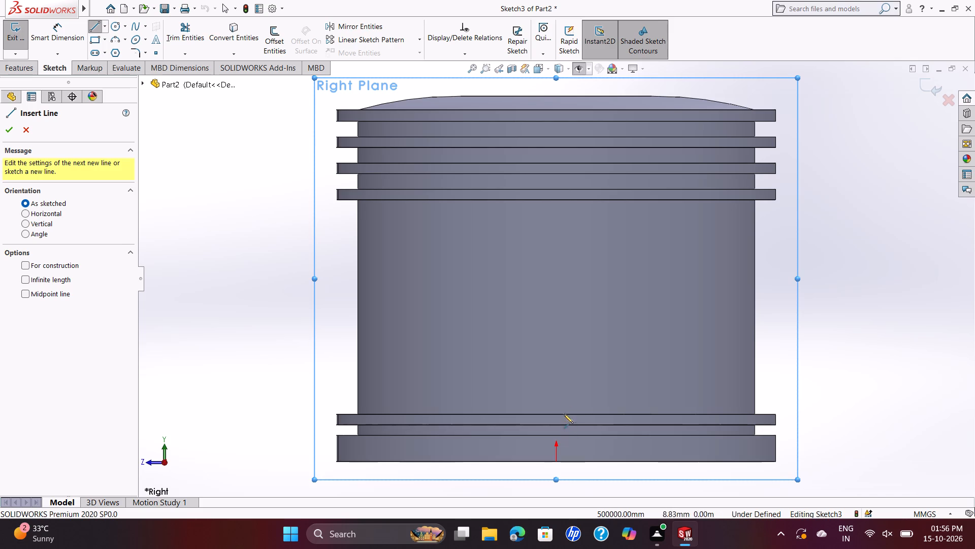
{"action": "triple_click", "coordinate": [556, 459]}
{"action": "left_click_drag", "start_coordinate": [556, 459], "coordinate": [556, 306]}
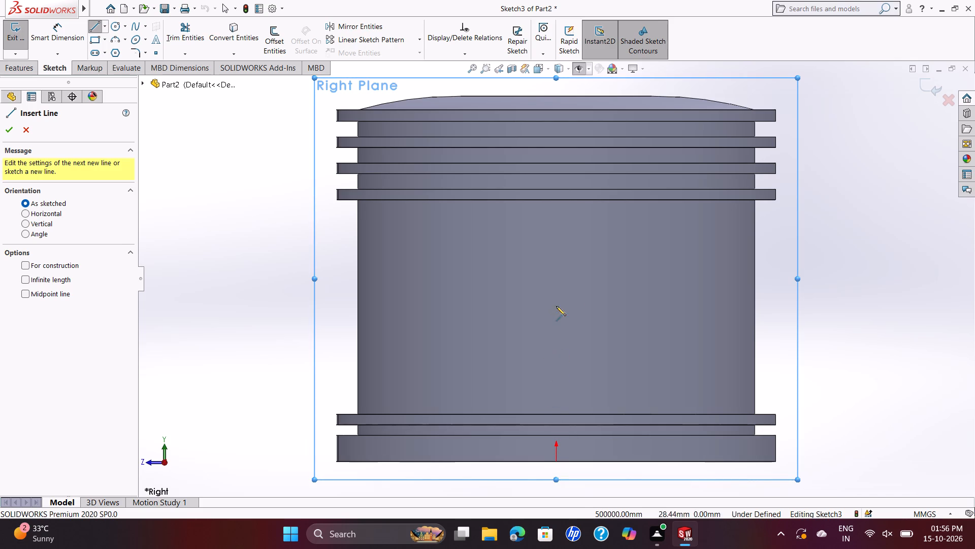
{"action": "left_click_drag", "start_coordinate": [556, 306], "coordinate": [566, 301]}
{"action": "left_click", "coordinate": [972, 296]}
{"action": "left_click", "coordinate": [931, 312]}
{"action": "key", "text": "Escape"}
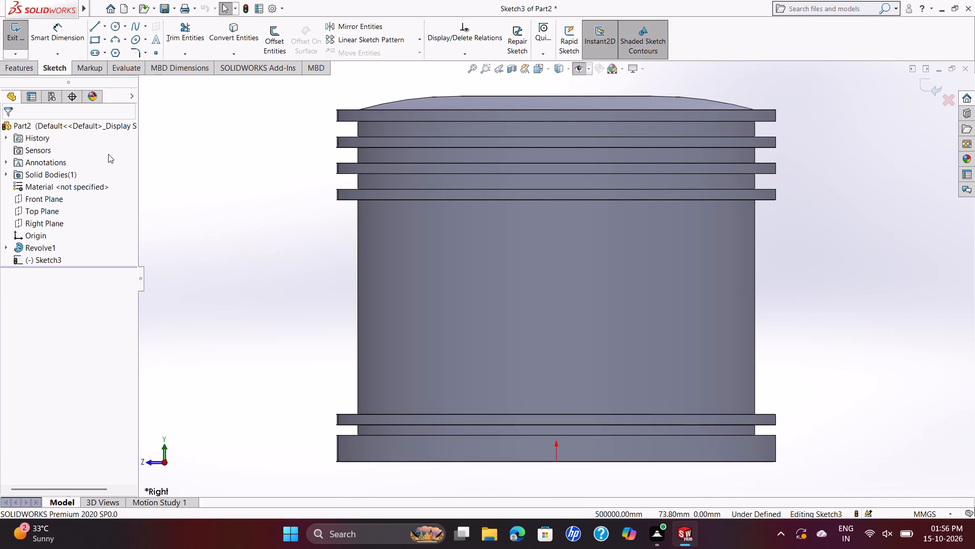
View normal to Sketch3 and sketch a 62 mm vertical line from the origin up to the upper edge of the second ring from the top.
{"action": "left_click", "coordinate": [73, 175]}
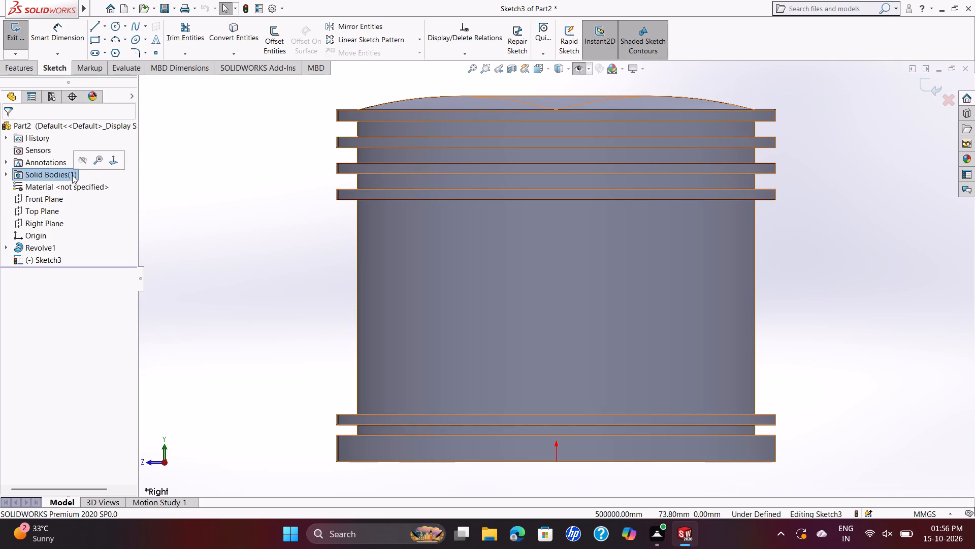
{"action": "left_click", "coordinate": [72, 175]}
{"action": "left_click", "coordinate": [37, 265]}
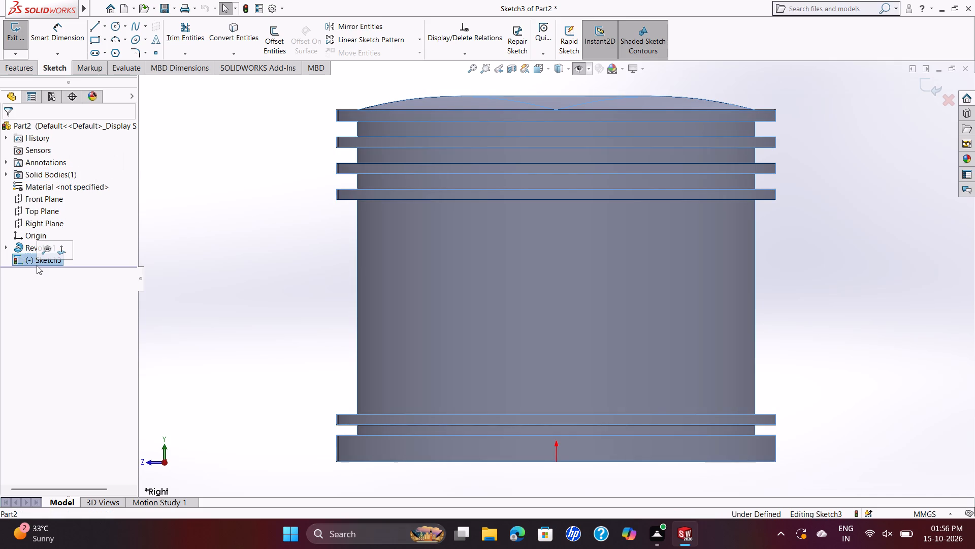
{"action": "left_click", "coordinate": [60, 247]}
{"action": "left_click", "coordinate": [60, 246]}
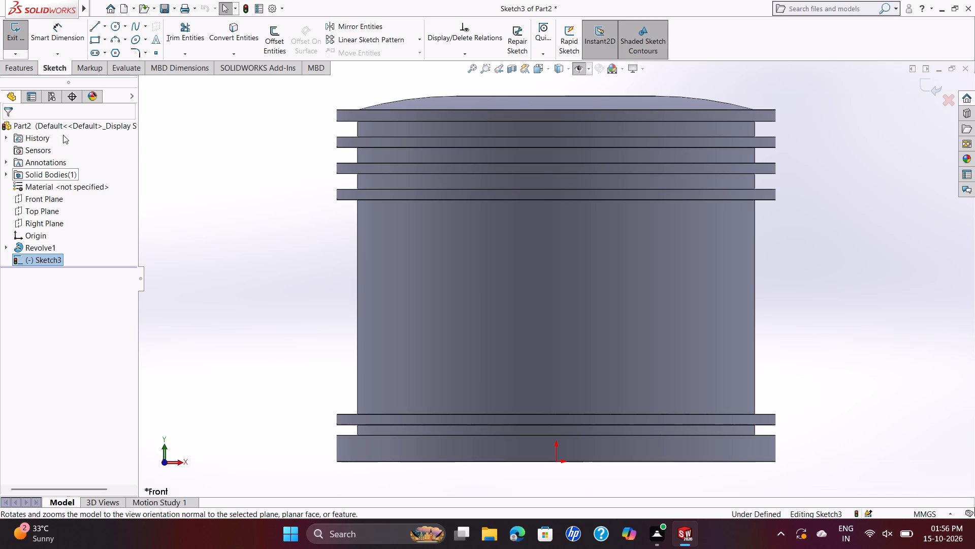
{"action": "left_click", "coordinate": [97, 29]}
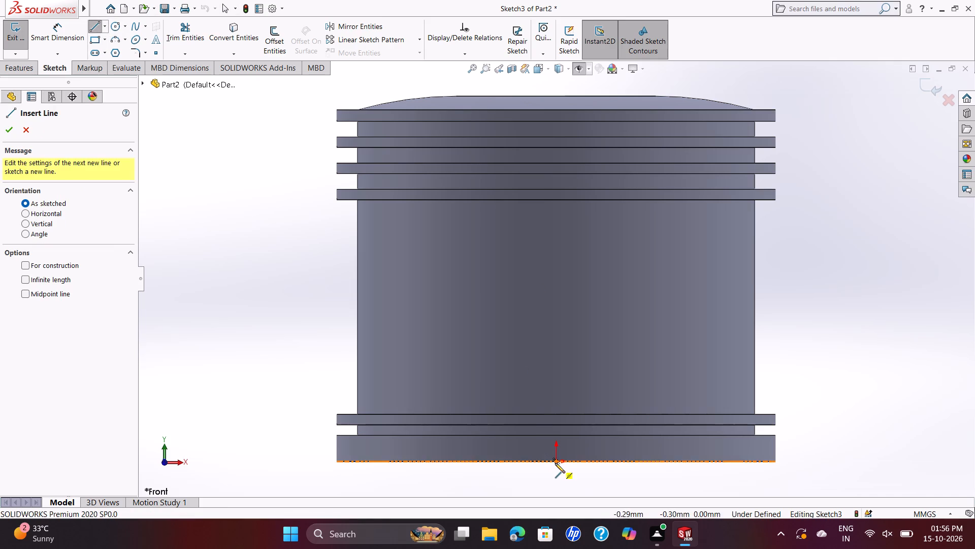
{"action": "left_click", "coordinate": [555, 463]}
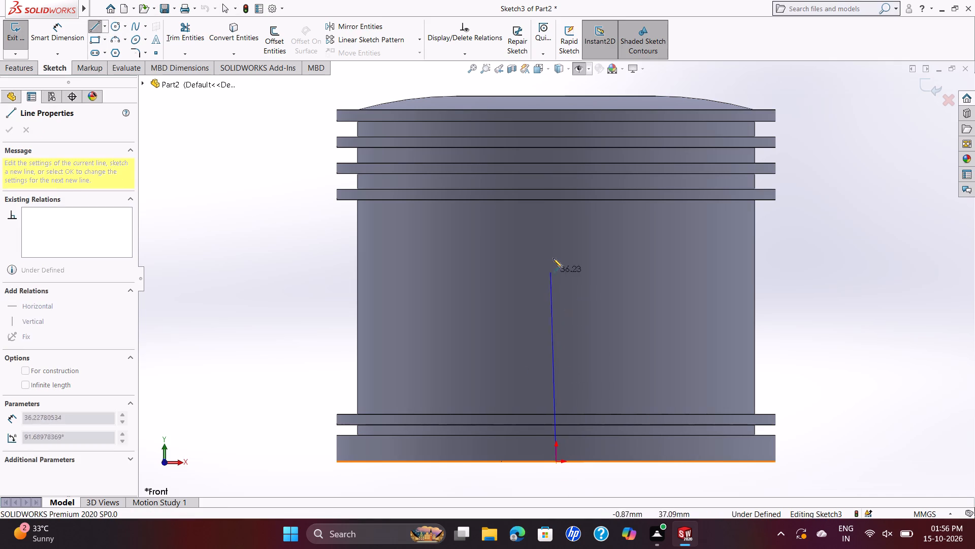
{"action": "left_click", "coordinate": [556, 137]}
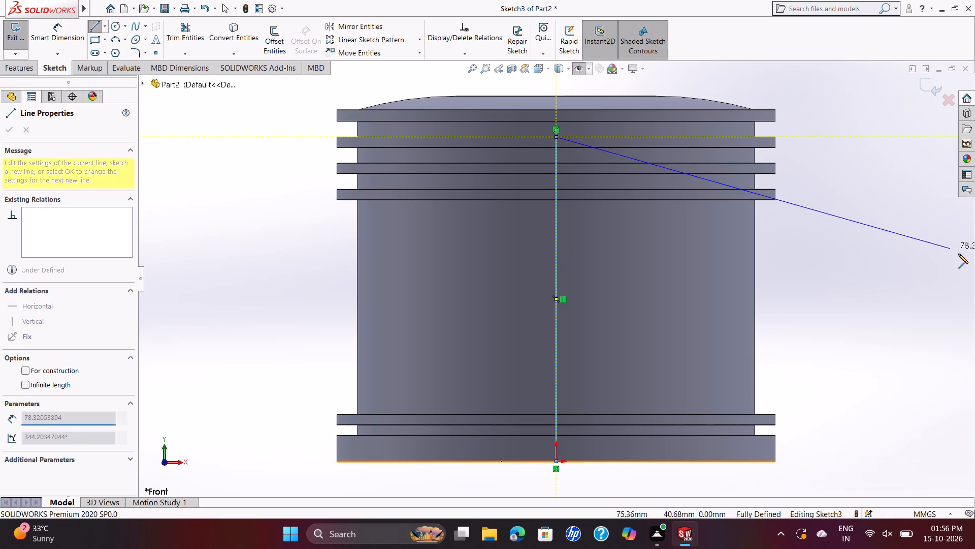
{"action": "key", "text": "Escape"}
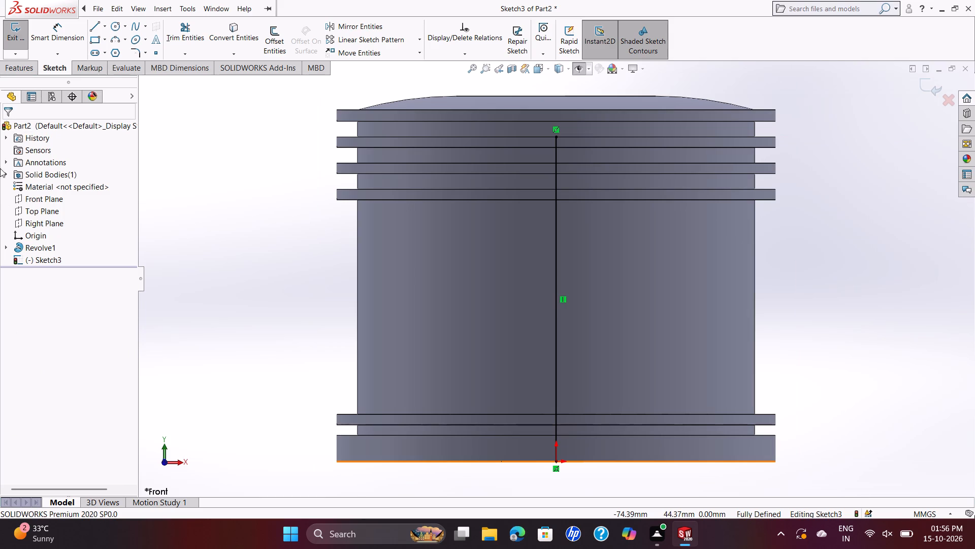
Sketch a circle of radius 11 mm centred on the midpoint of the vertical line.
{"action": "left_click", "coordinate": [114, 27]}
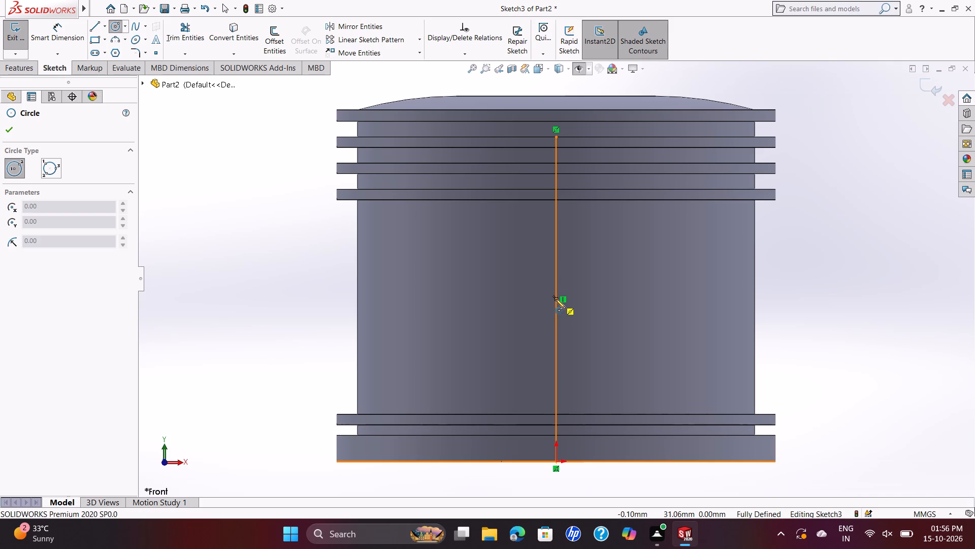
{"action": "left_click", "coordinate": [556, 299]}
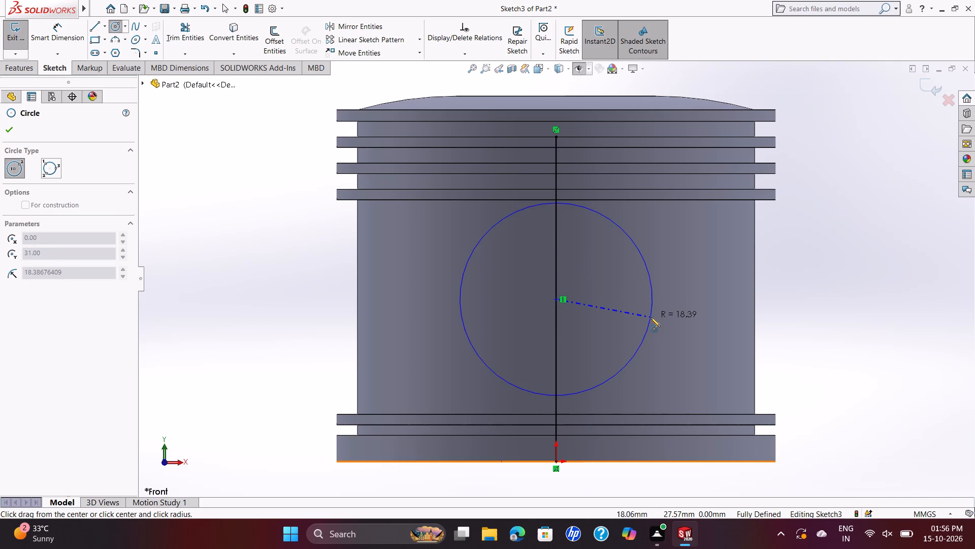
{"action": "type", "text": "11"}
{"action": "key", "text": "Return"}
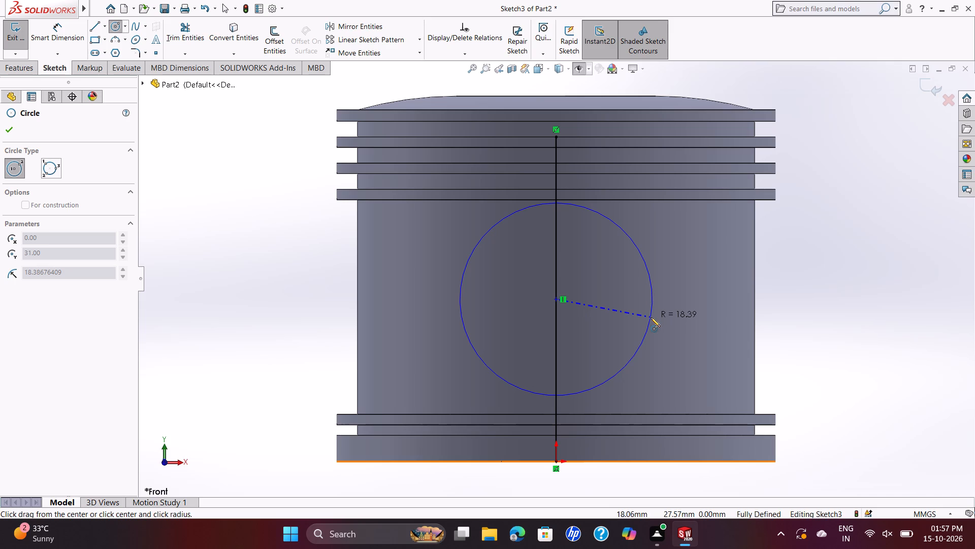
{"action": "left_click", "coordinate": [651, 317]}
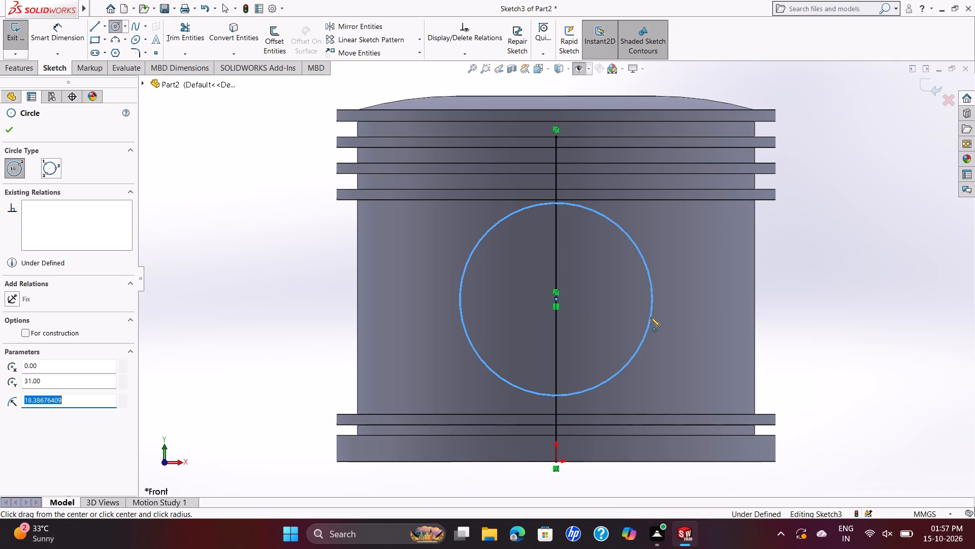
{"action": "type", "text": "11"}
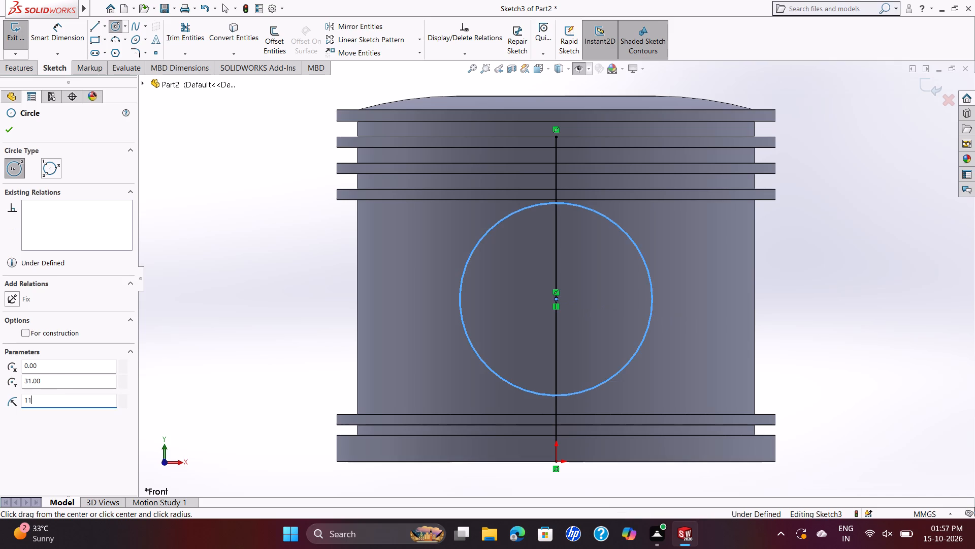
{"action": "key", "text": "Return"}
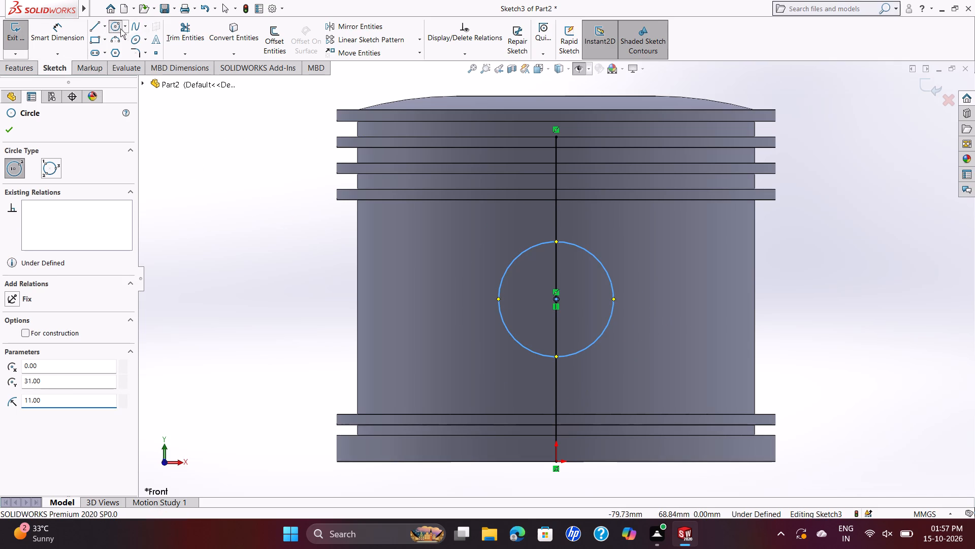
{"action": "left_click", "coordinate": [16, 177]}
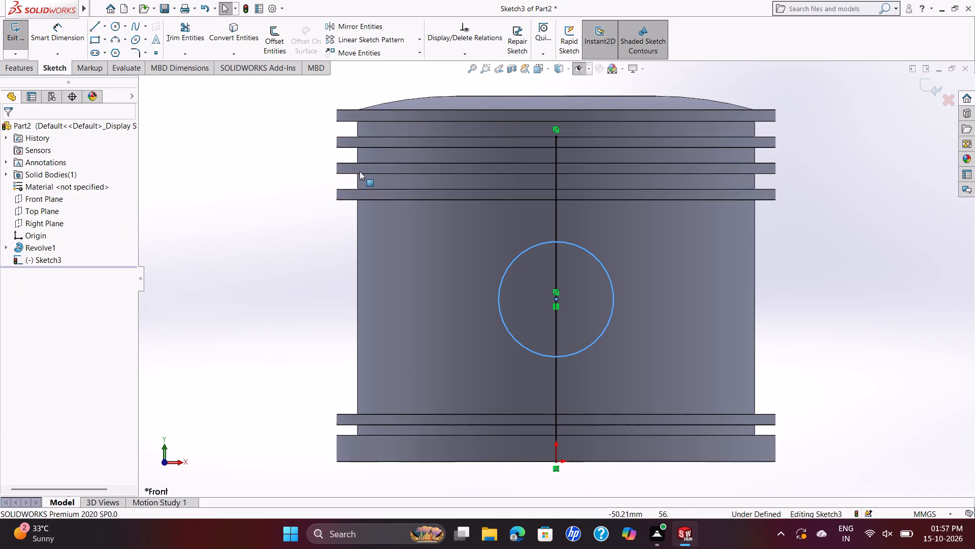
Sketch a second, concentric circle of radius 18 mm around the 11 mm radius circle.
{"action": "left_click", "coordinate": [116, 29]}
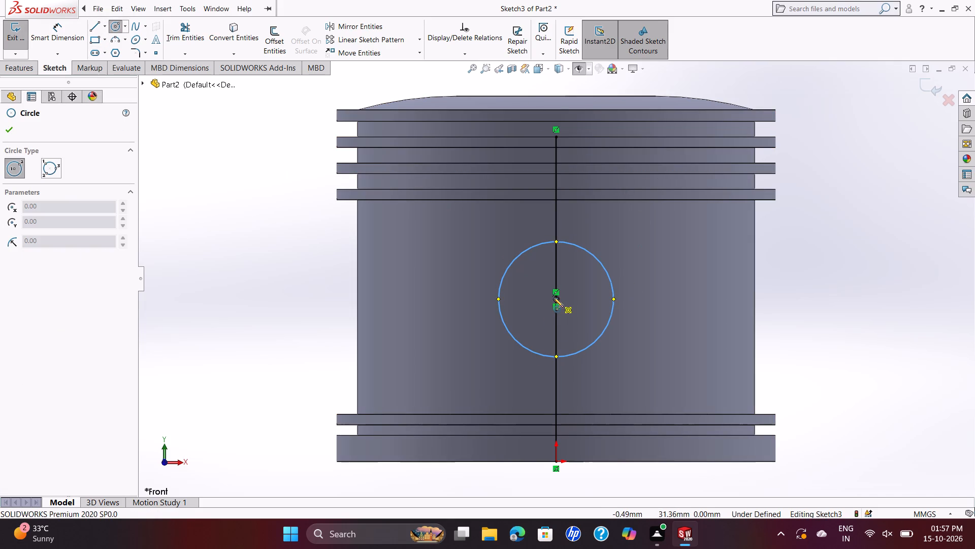
{"action": "left_click", "coordinate": [556, 300]}
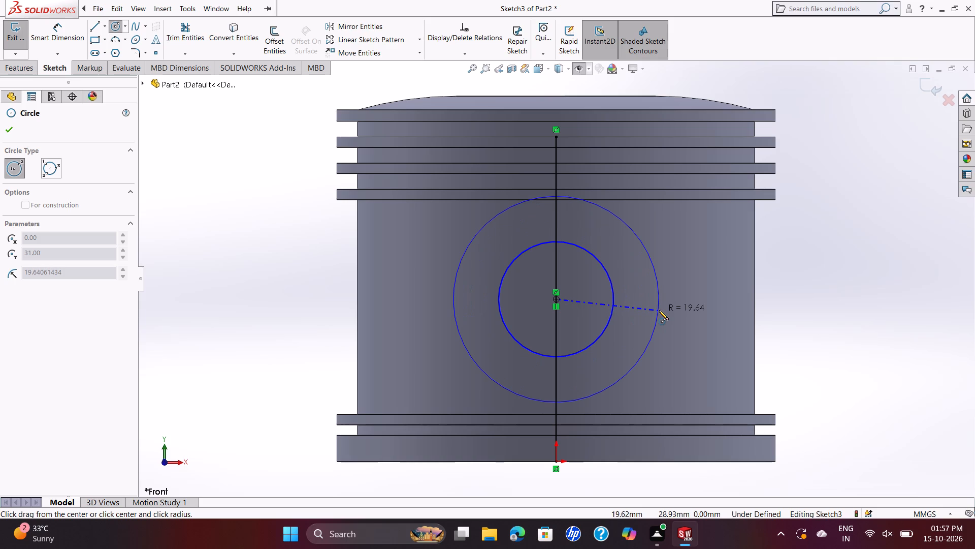
{"action": "type", "text": "18"}
{"action": "key", "text": "Return"}
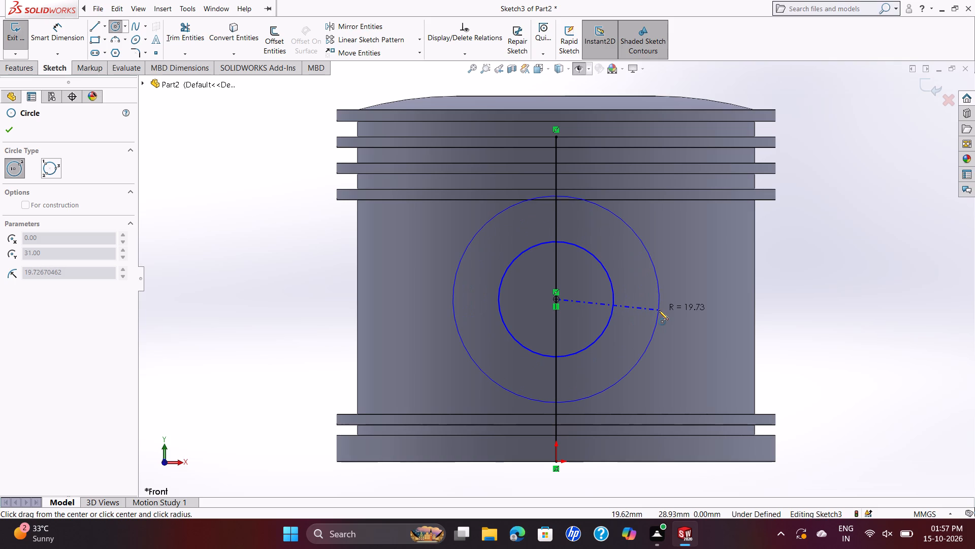
{"action": "left_click", "coordinate": [627, 330]}
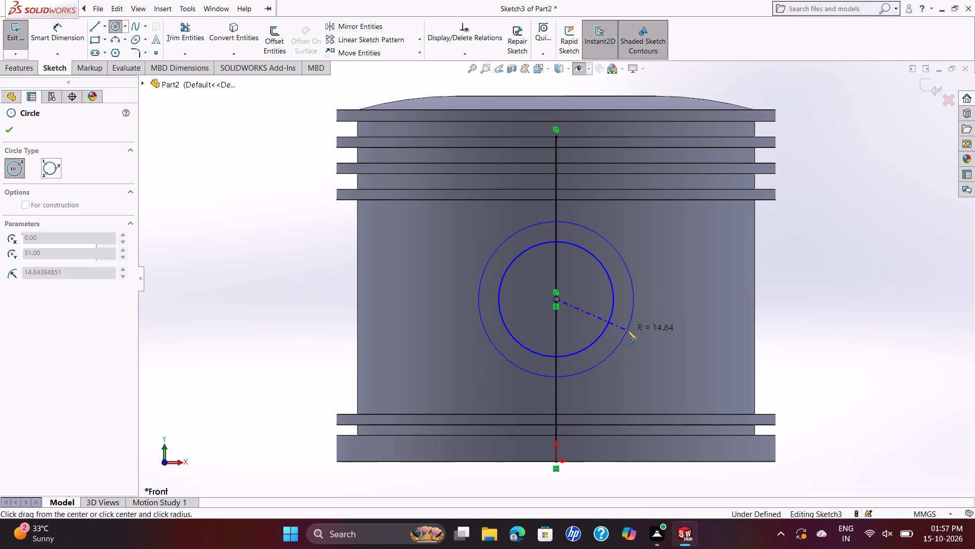
{"action": "type", "text": "18"}
{"action": "key", "text": "Return"}
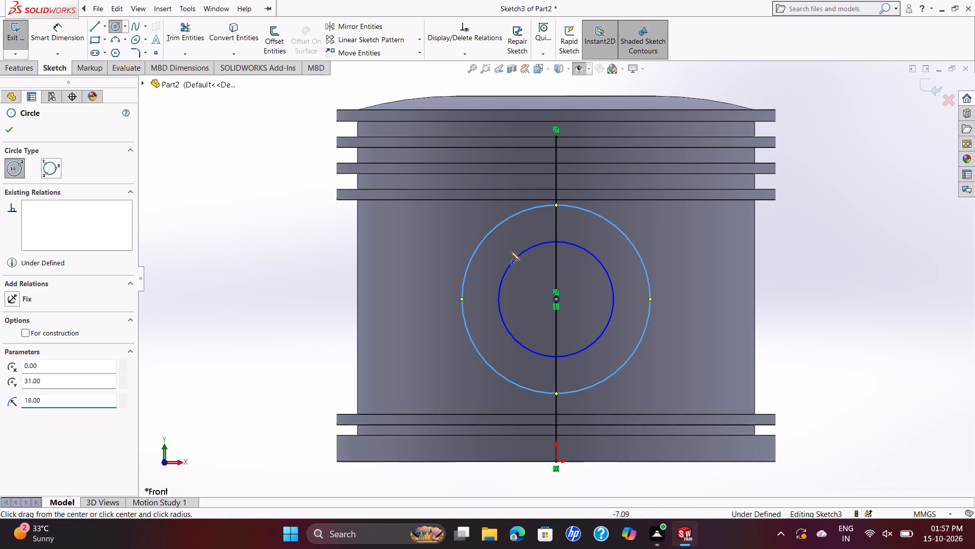
{"action": "scroll", "coordinate": [528, 244], "scroll_direction": "up", "scroll_amount": 1}
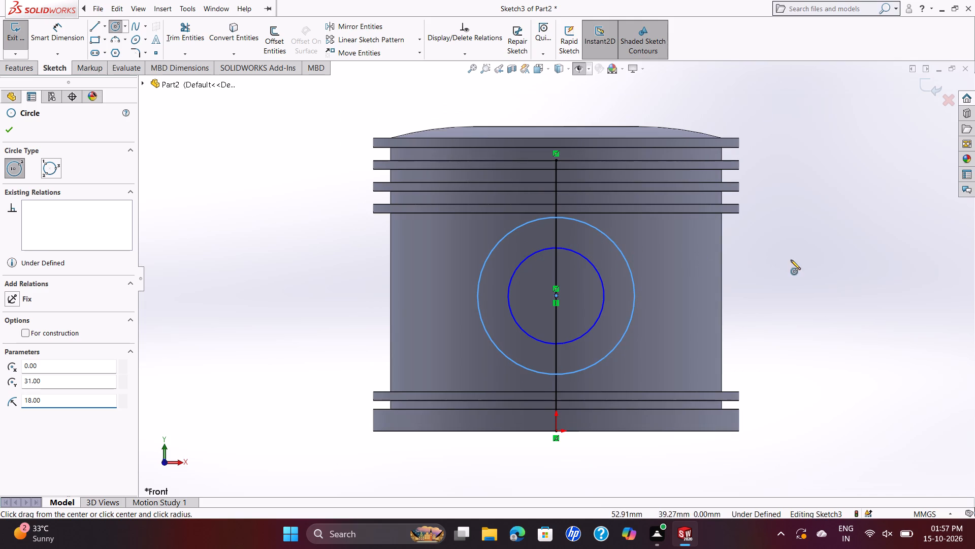
Delete the 62 mm vertical construction guide line running through the centre of the two circles.
{"action": "key", "text": "Escape"}
{"action": "left_click", "coordinate": [558, 225]}
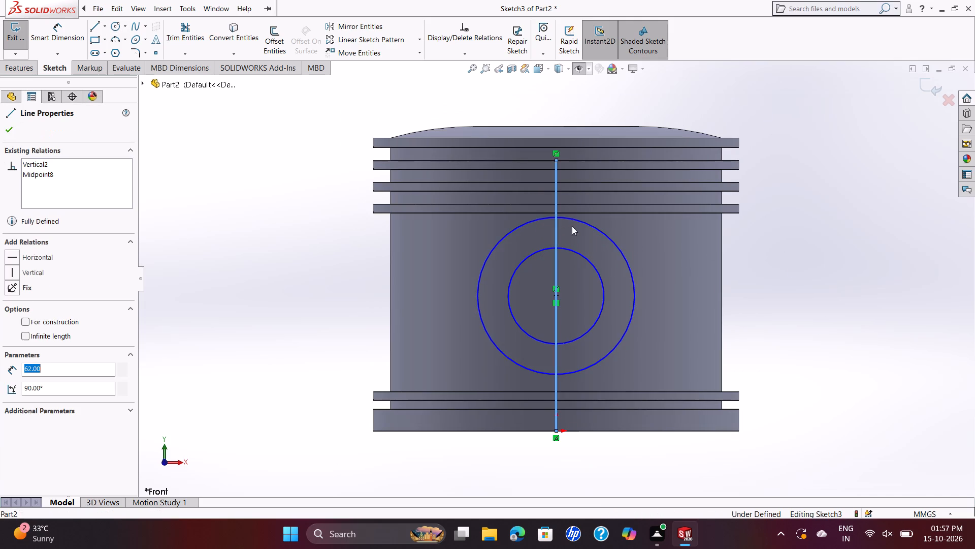
{"action": "key", "text": "Delete"}
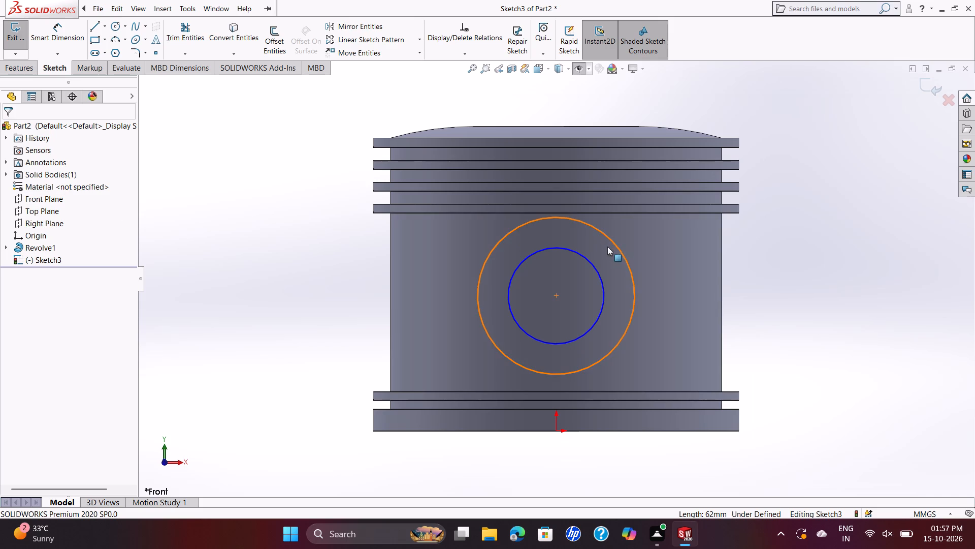
Move both concentric circles together, keeping relations, from their shared centre to a freehand point just outside the piston's cylindrical side wall.
{"action": "middle_click_drag", "start_coordinate": [662, 264], "coordinate": [764, 271]}
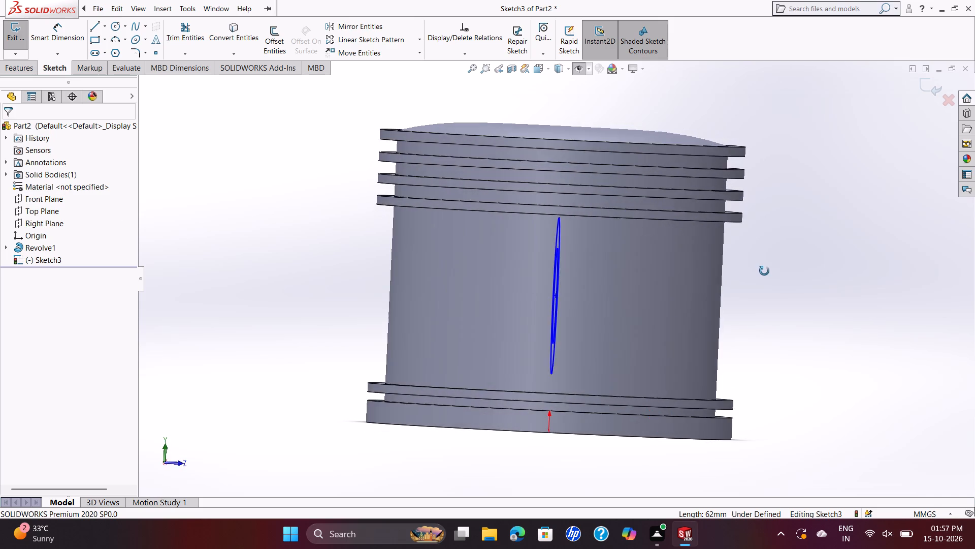
{"action": "middle_click_drag", "start_coordinate": [764, 271], "coordinate": [760, 272]}
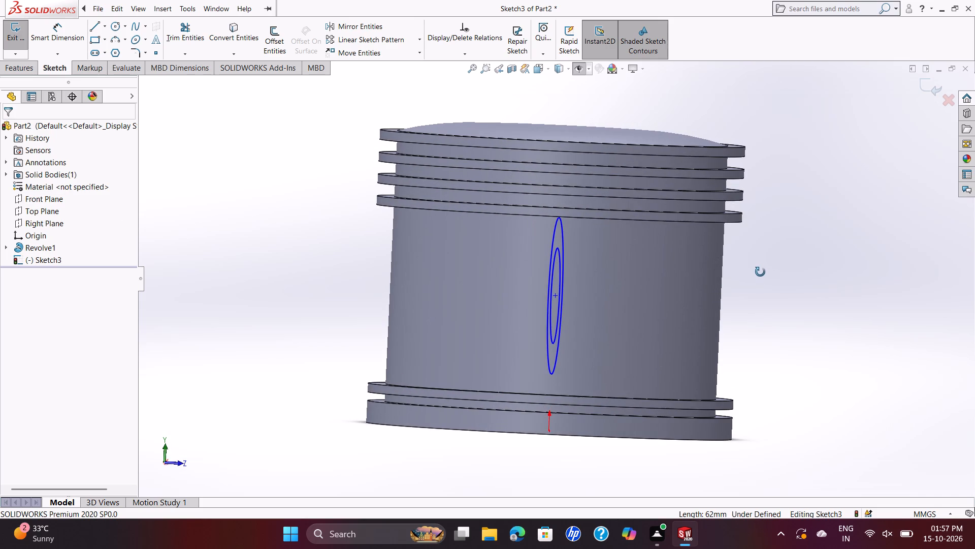
{"action": "middle_click_drag", "start_coordinate": [760, 272], "coordinate": [721, 217]}
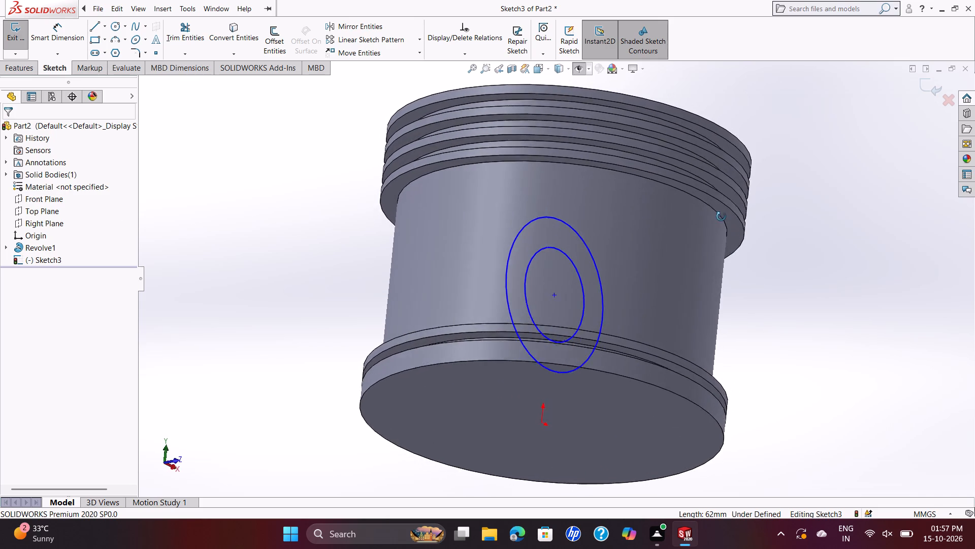
{"action": "middle_click_drag", "start_coordinate": [721, 217], "coordinate": [723, 277]}
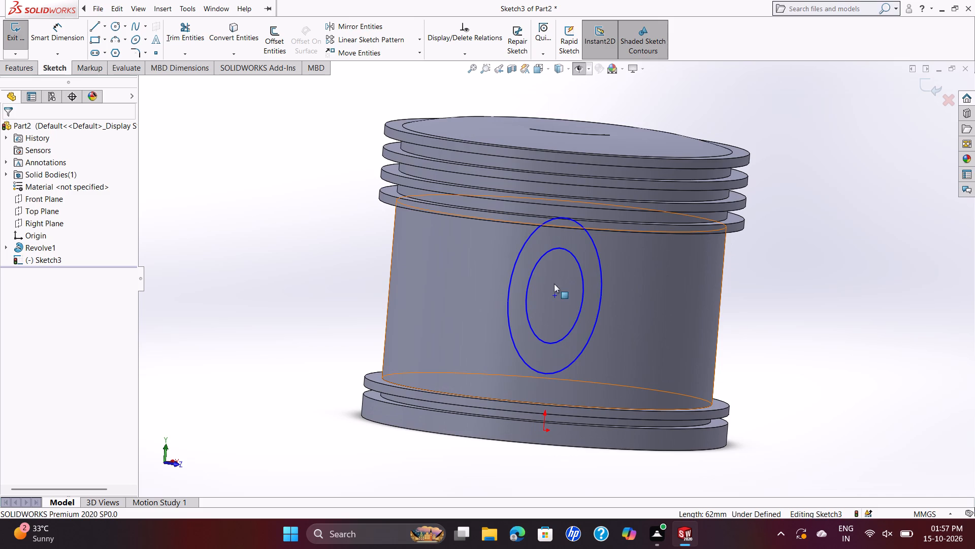
{"action": "left_click", "coordinate": [545, 252]}
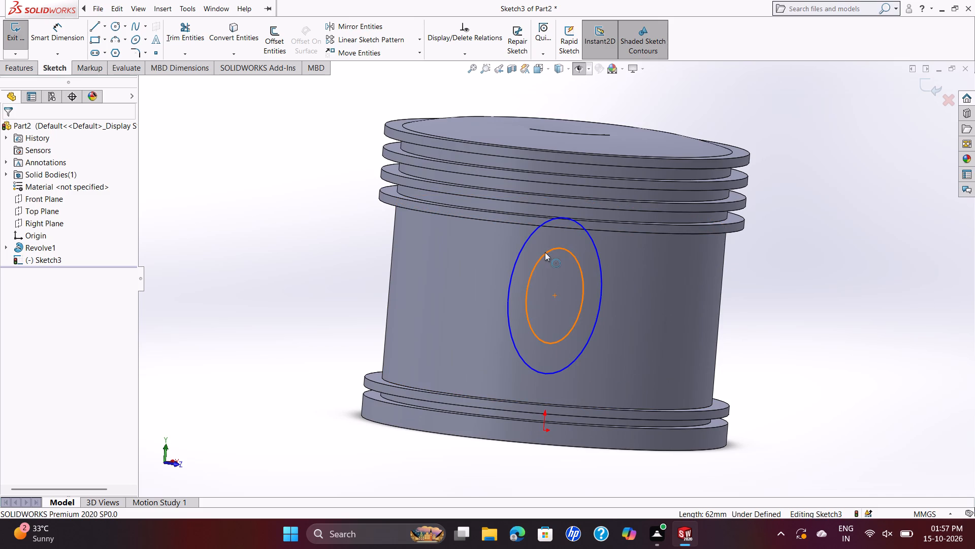
{"action": "left_click", "coordinate": [519, 252]}
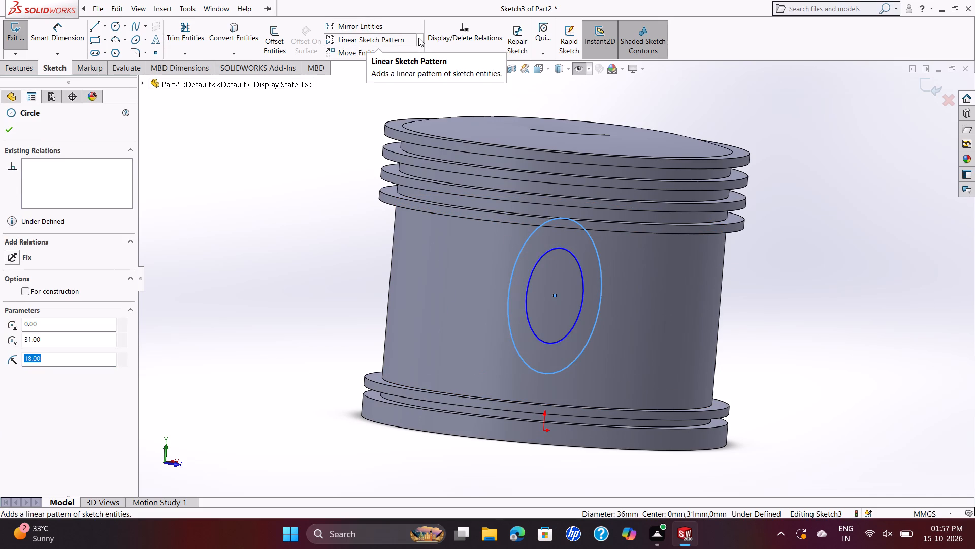
{"action": "left_click", "coordinate": [417, 57]}
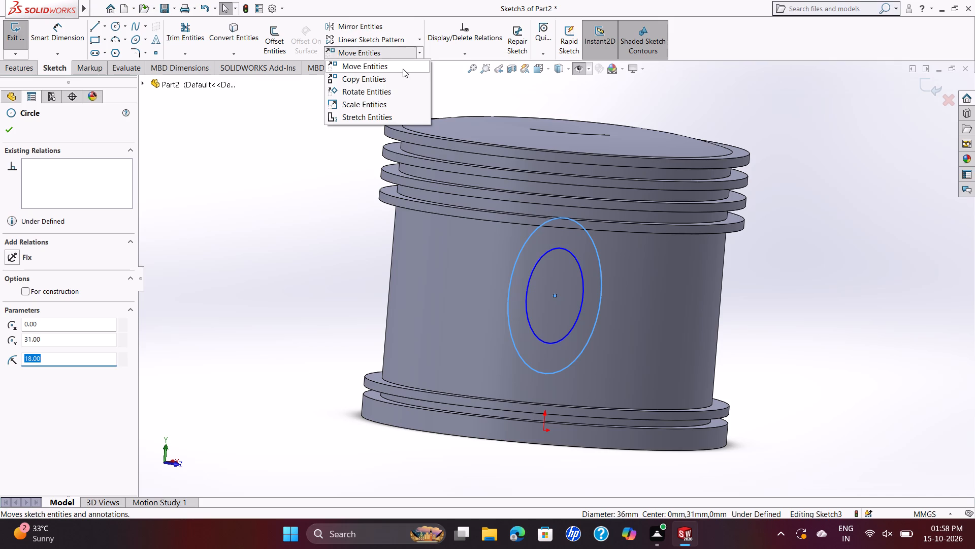
{"action": "left_click", "coordinate": [401, 67]}
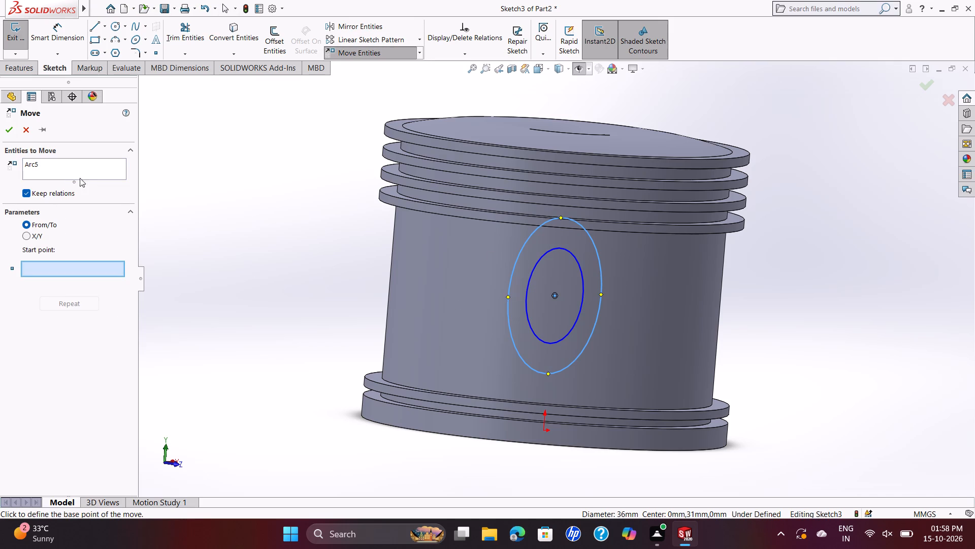
{"action": "left_click", "coordinate": [85, 172]}
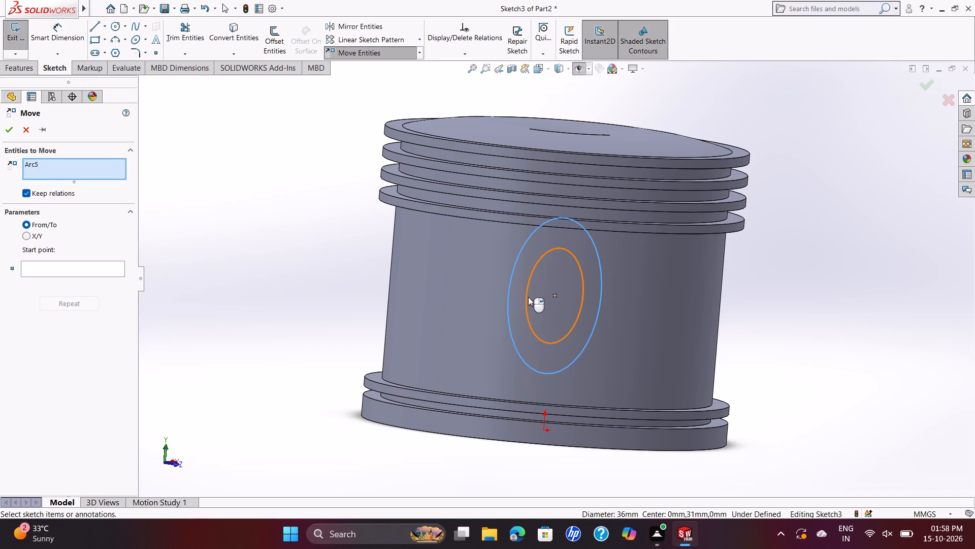
{"action": "left_click", "coordinate": [528, 297]}
{"action": "left_click", "coordinate": [99, 278]}
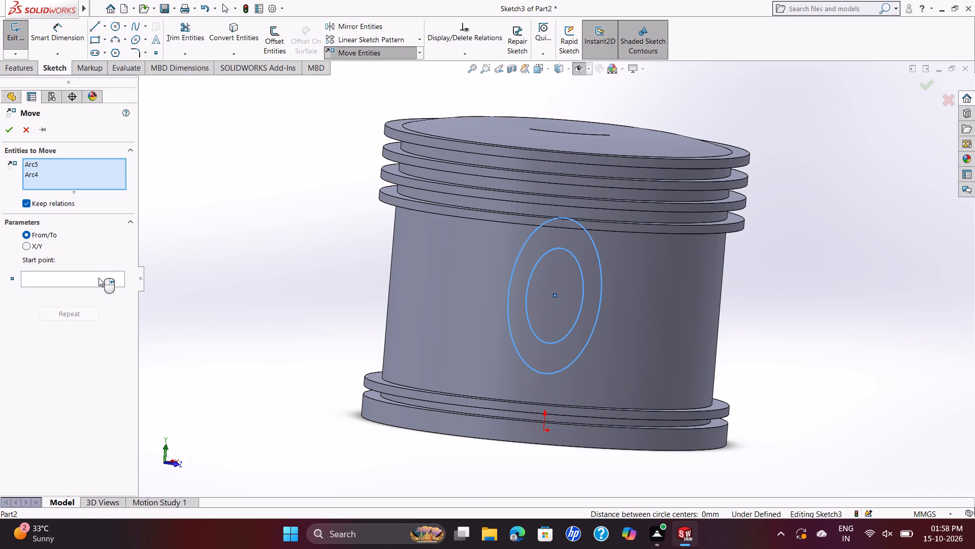
{"action": "left_click", "coordinate": [555, 295]}
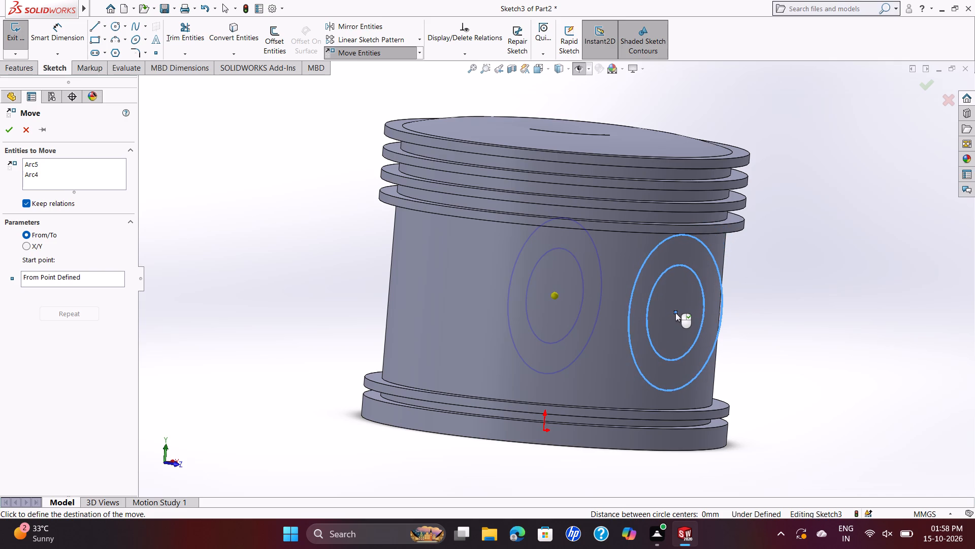
{"action": "middle_click_drag", "start_coordinate": [675, 313], "coordinate": [794, 350]}
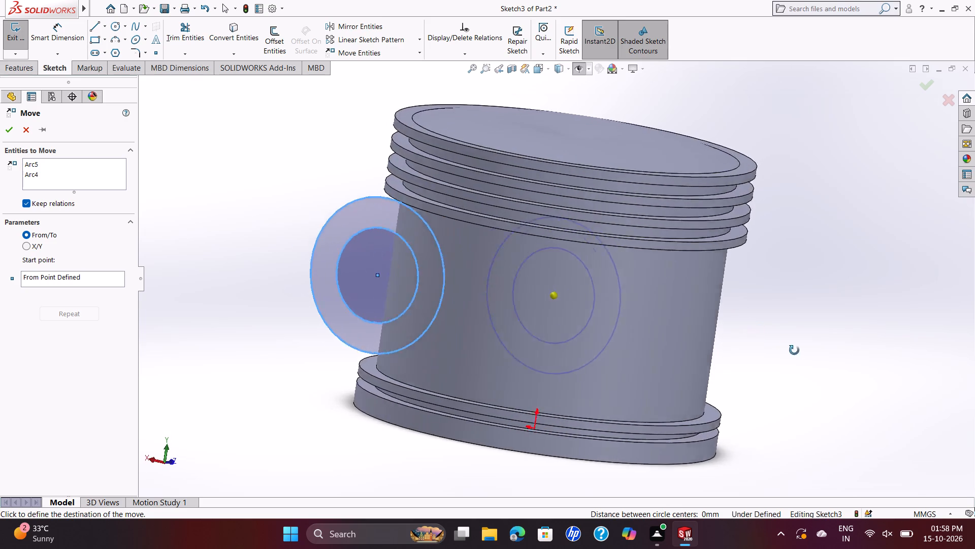
{"action": "middle_click_drag", "start_coordinate": [794, 350], "coordinate": [973, 393]}
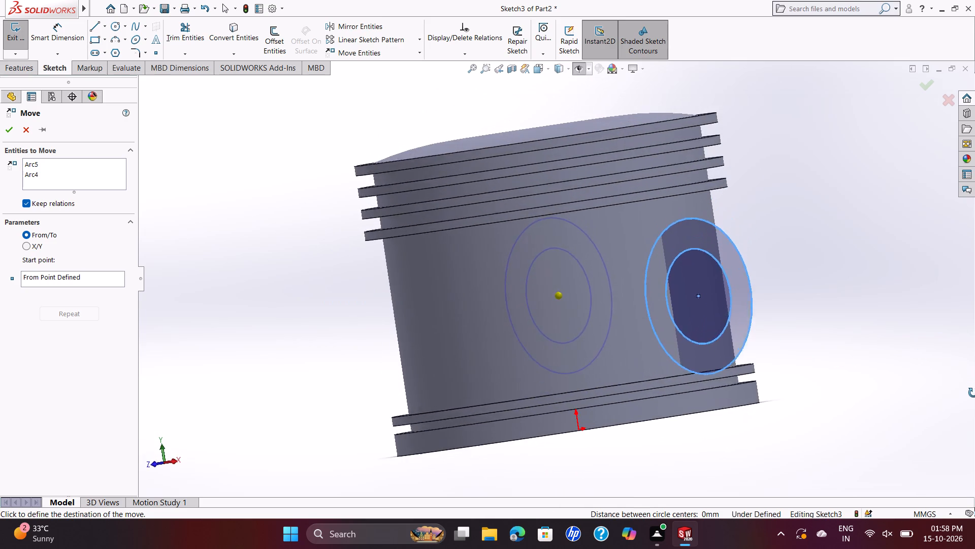
{"action": "middle_click_drag", "start_coordinate": [973, 393], "coordinate": [937, 419]}
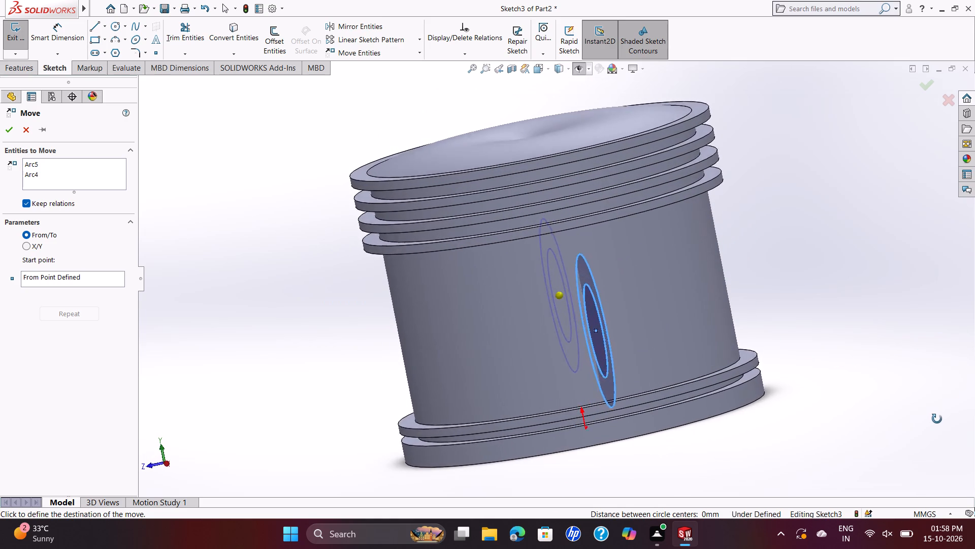
{"action": "middle_click_drag", "start_coordinate": [937, 419], "coordinate": [931, 361]}
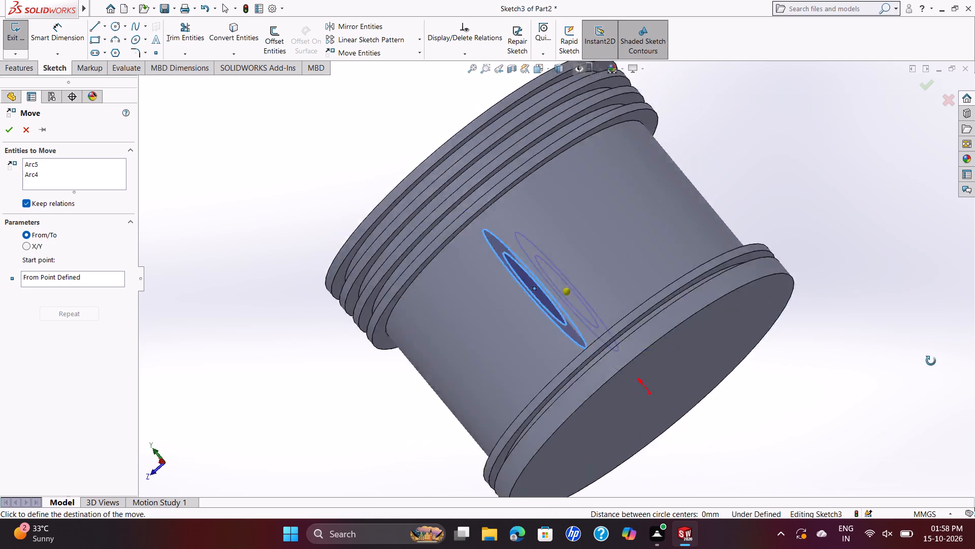
{"action": "middle_click_drag", "start_coordinate": [931, 361], "coordinate": [914, 411]}
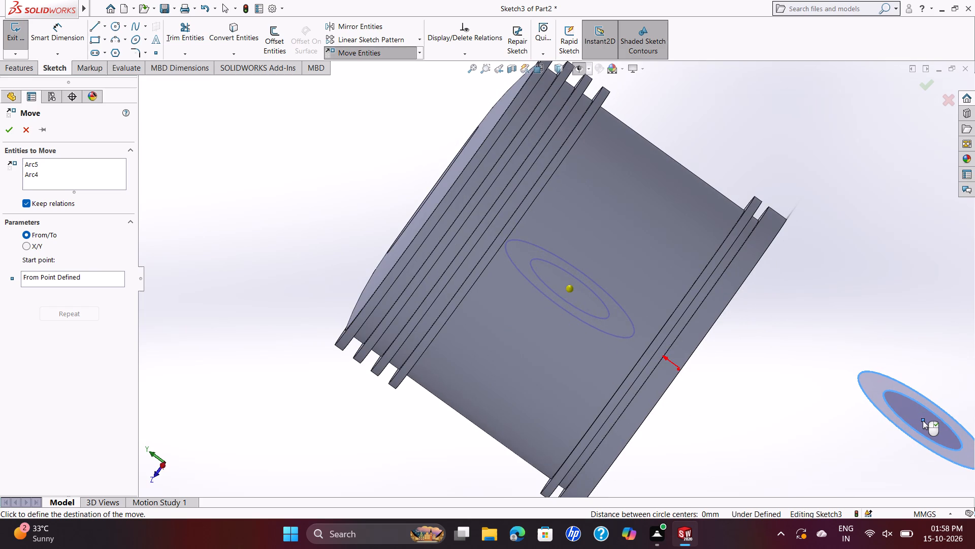
{"action": "key", "text": "ctrl+8"}
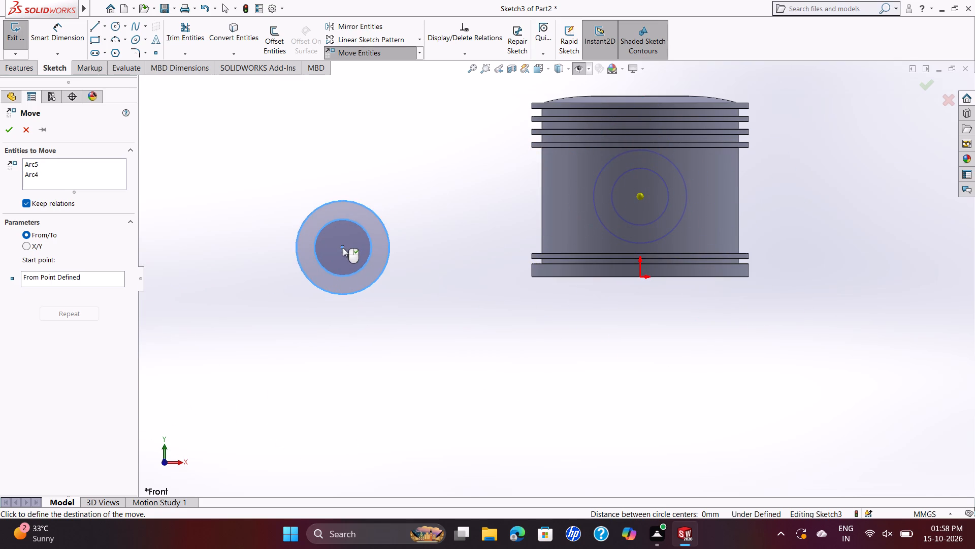
{"action": "middle_click_drag", "start_coordinate": [876, 220], "coordinate": [864, 243]}
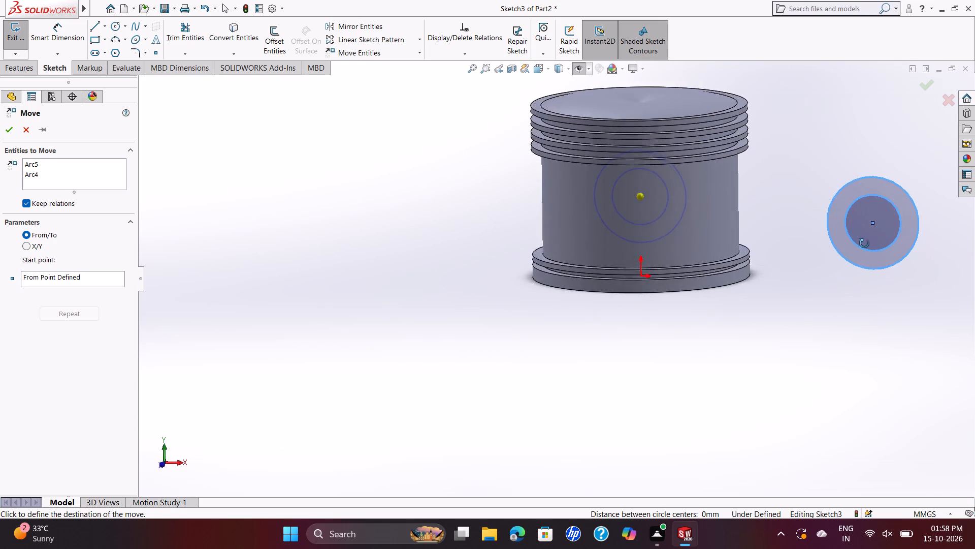
{"action": "middle_click_drag", "start_coordinate": [864, 243], "coordinate": [806, 274]}
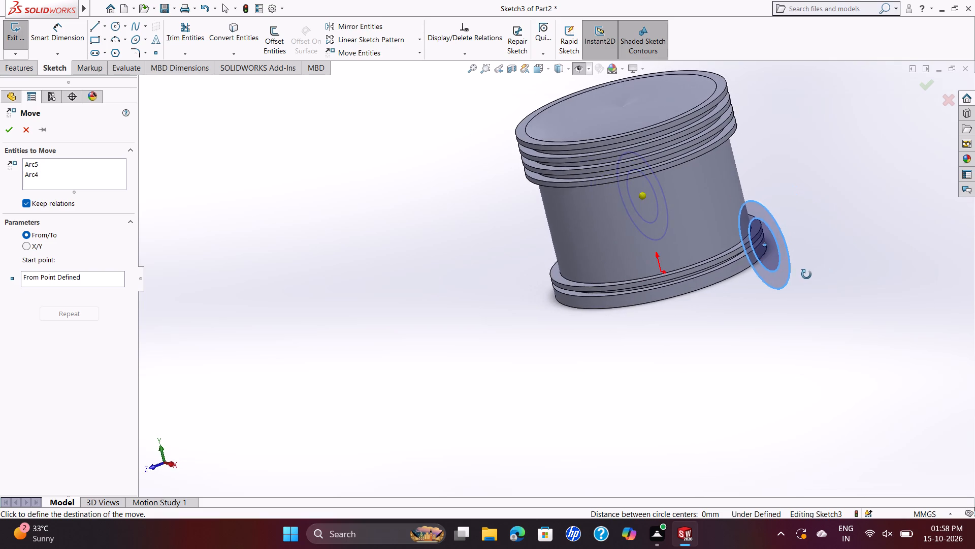
{"action": "middle_click_drag", "start_coordinate": [806, 274], "coordinate": [747, 310]}
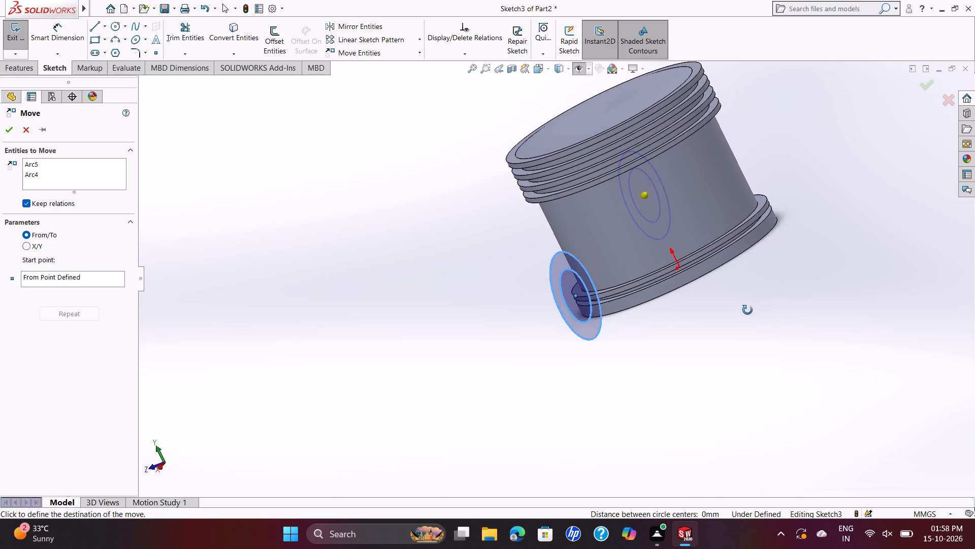
{"action": "middle_click_drag", "start_coordinate": [747, 310], "coordinate": [741, 292]}
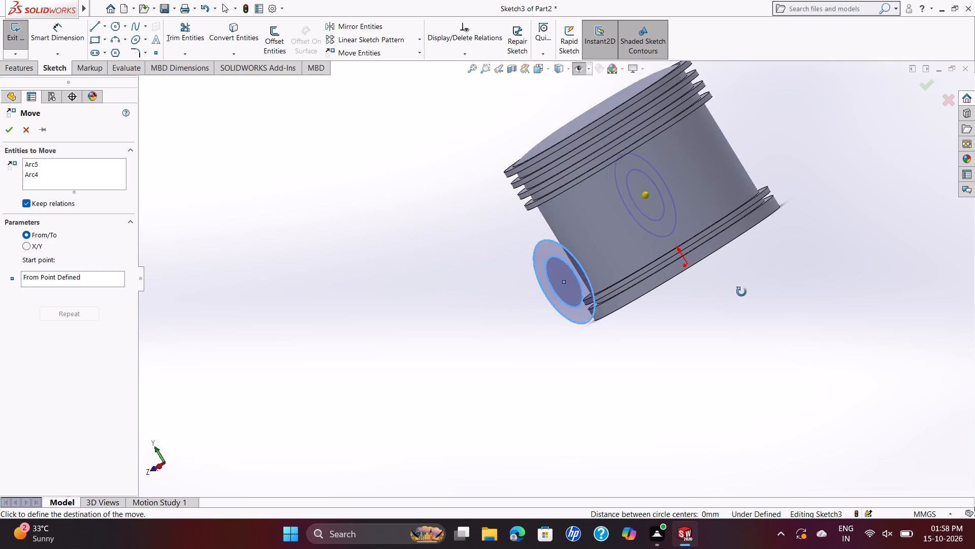
{"action": "middle_click_drag", "start_coordinate": [741, 292], "coordinate": [737, 314]}
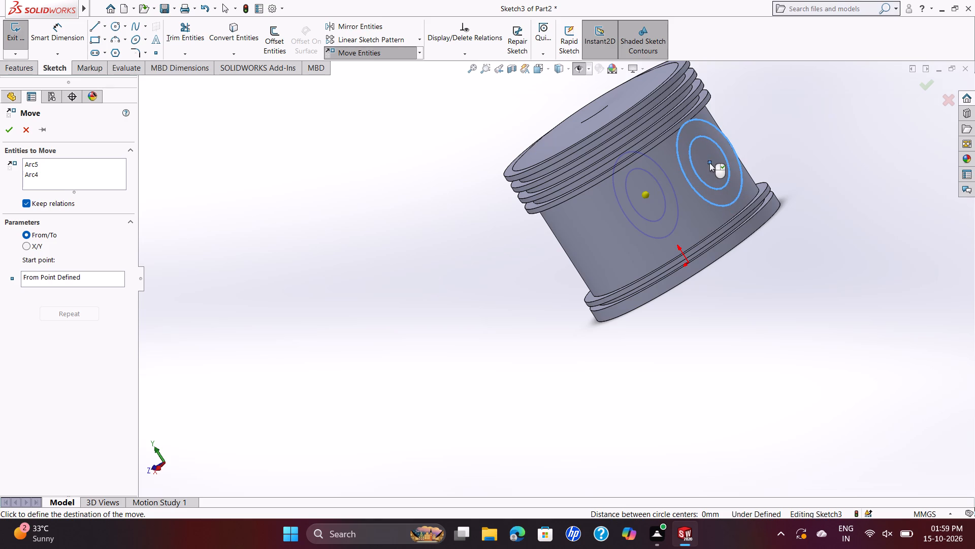
{"action": "left_click", "coordinate": [710, 167]}
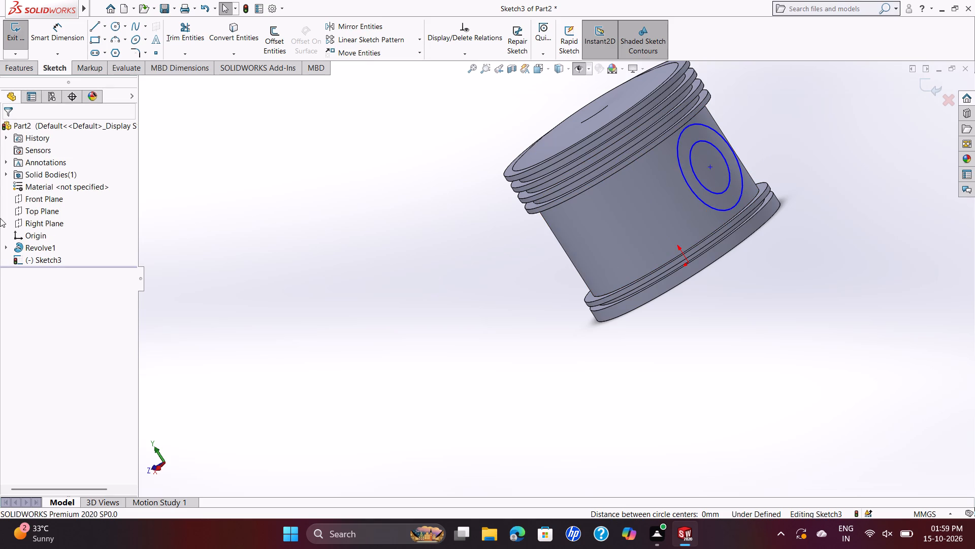
View the moved circles normal to the Front Plane and select the Right Plane for the following view.
{"action": "left_click", "coordinate": [48, 204]}
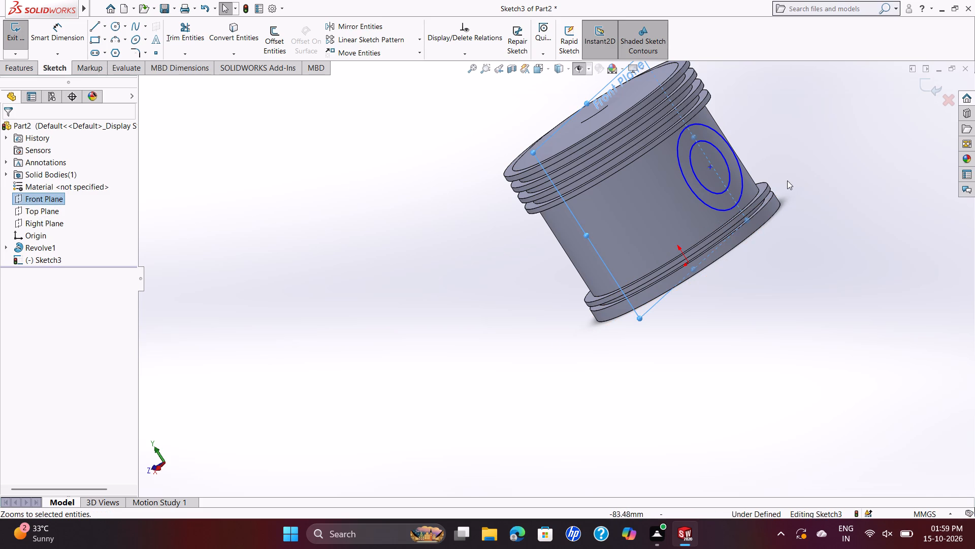
{"action": "key", "text": "ctrl+8"}
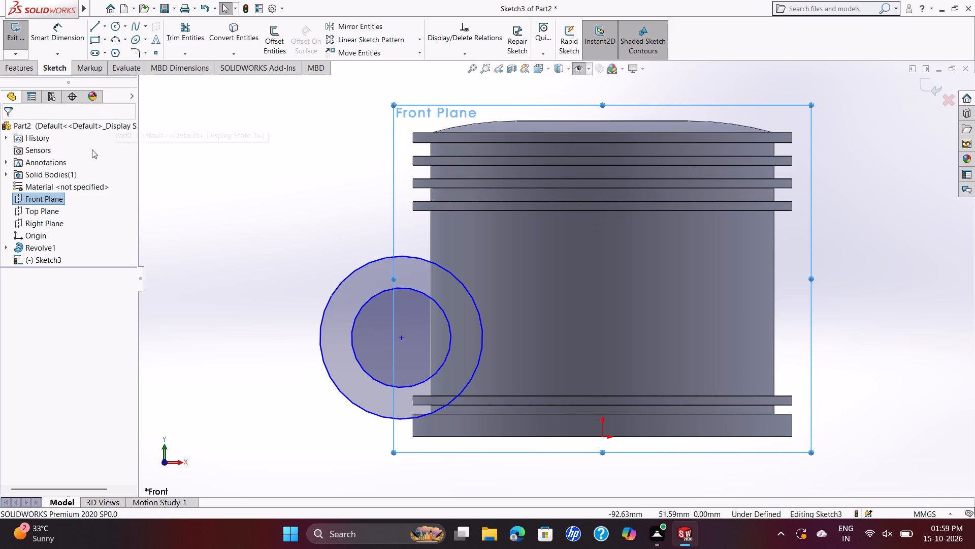
{"action": "left_click", "coordinate": [24, 221]}
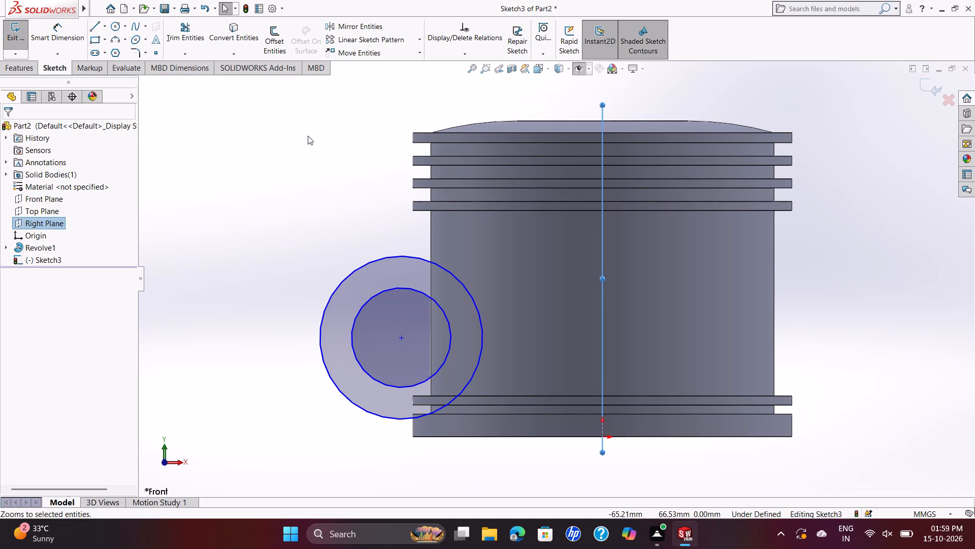
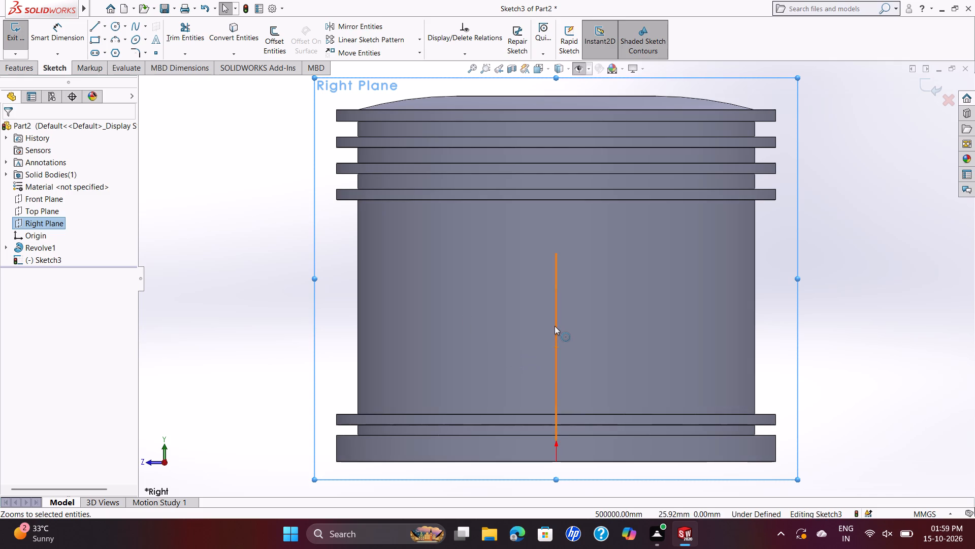
On the Front Plane view, sketch a 62 mm vertical line from the origin up the piston's centre.
{"action": "scroll", "coordinate": [555, 326], "scroll_direction": "up", "scroll_amount": 1}
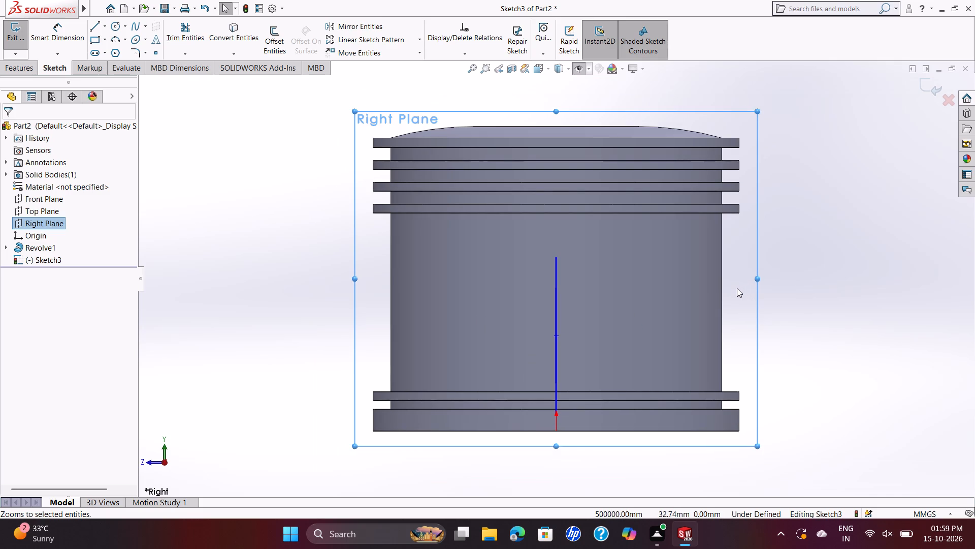
{"action": "key", "text": "ctrl+8"}
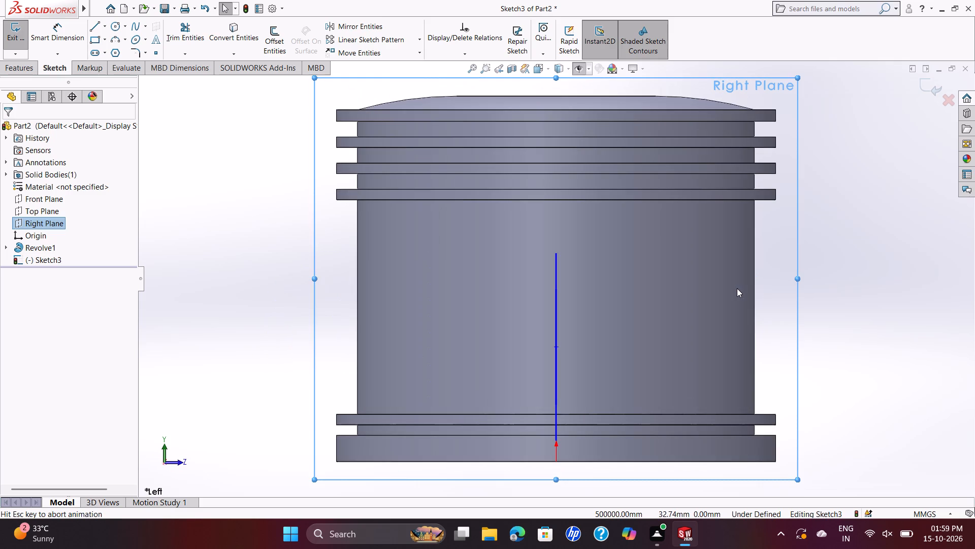
{"action": "left_click", "coordinate": [23, 211]}
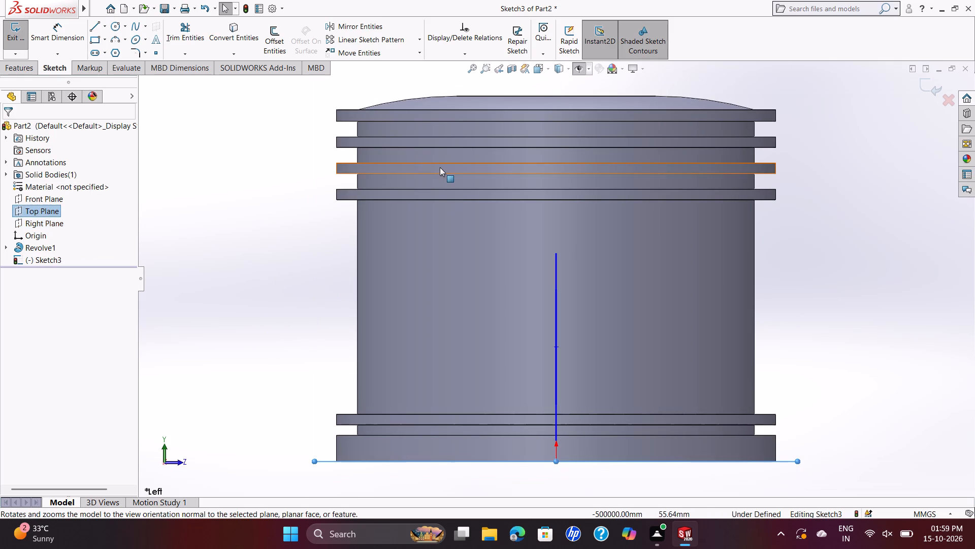
{"action": "key", "text": "ctrl+8"}
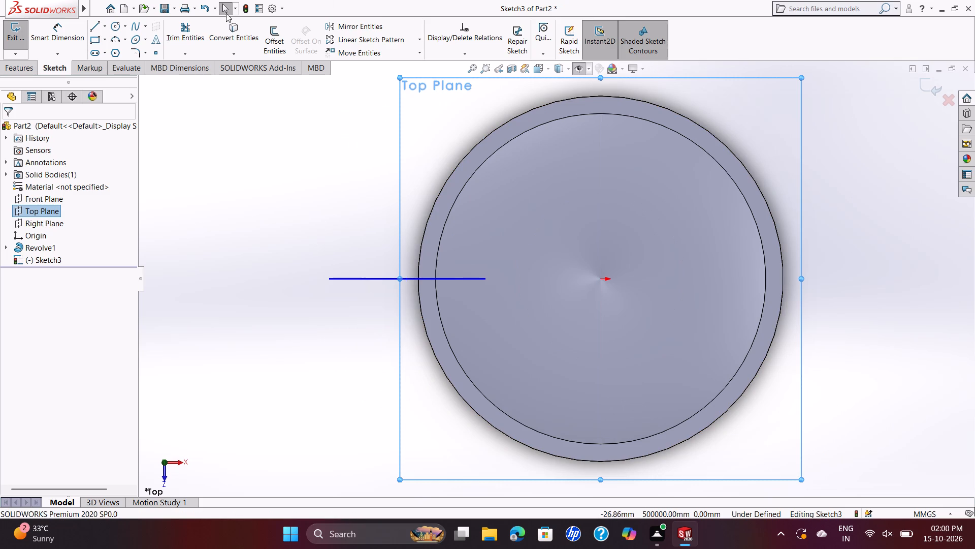
{"action": "left_click", "coordinate": [61, 225]}
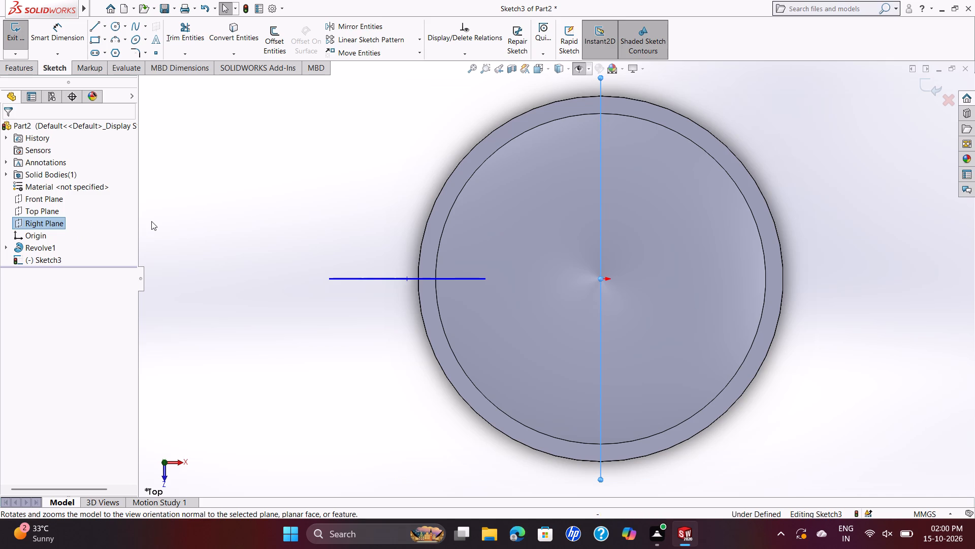
{"action": "key", "text": "ctrl+8"}
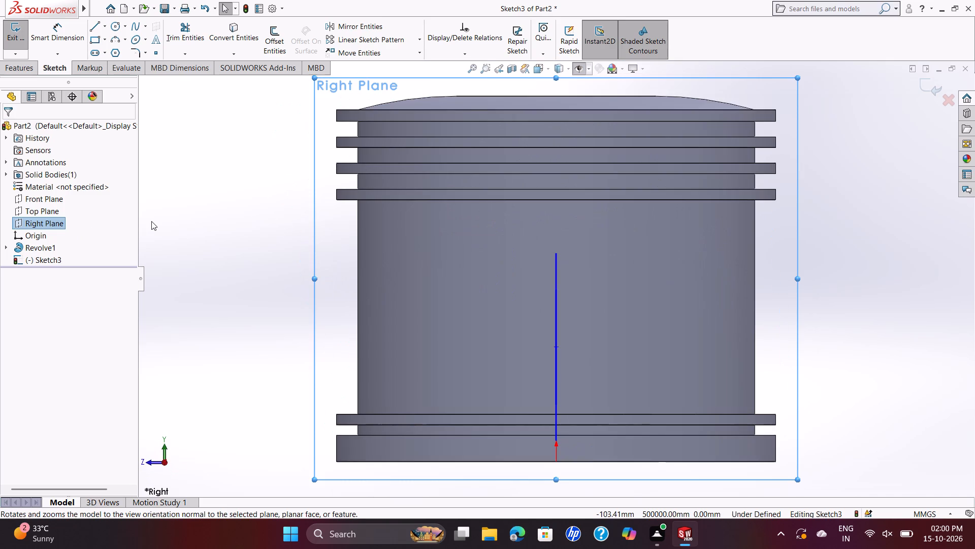
{"action": "left_click", "coordinate": [42, 200]}
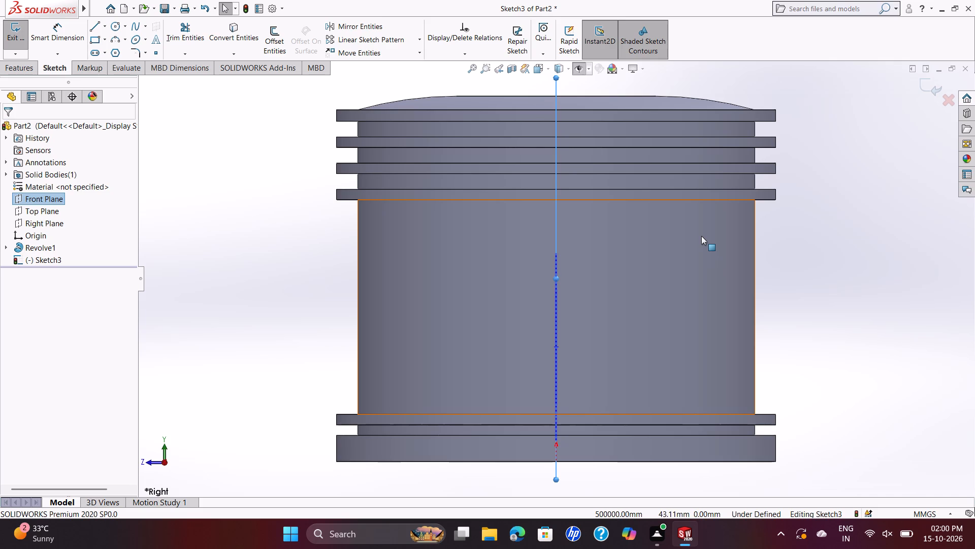
{"action": "key", "text": "ctrl+8"}
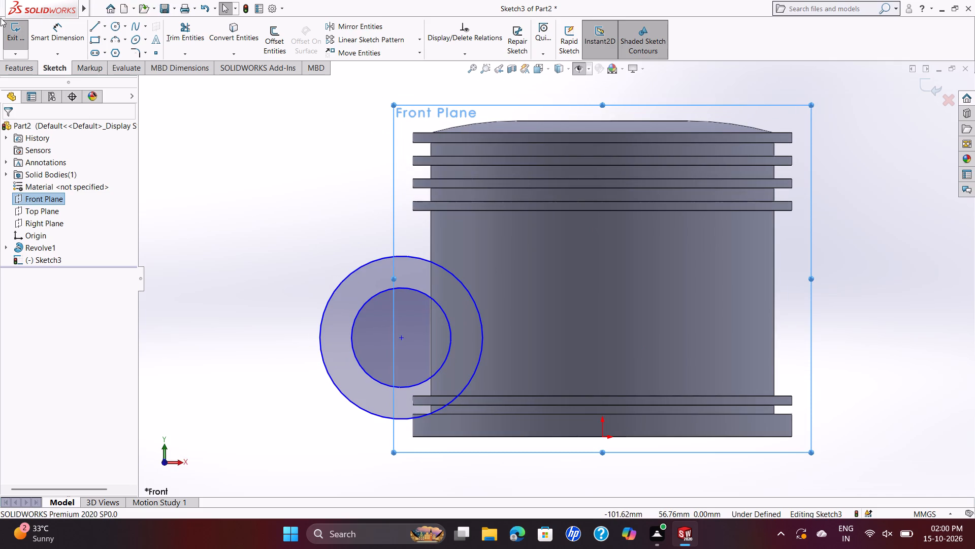
{"action": "left_click", "coordinate": [95, 28]}
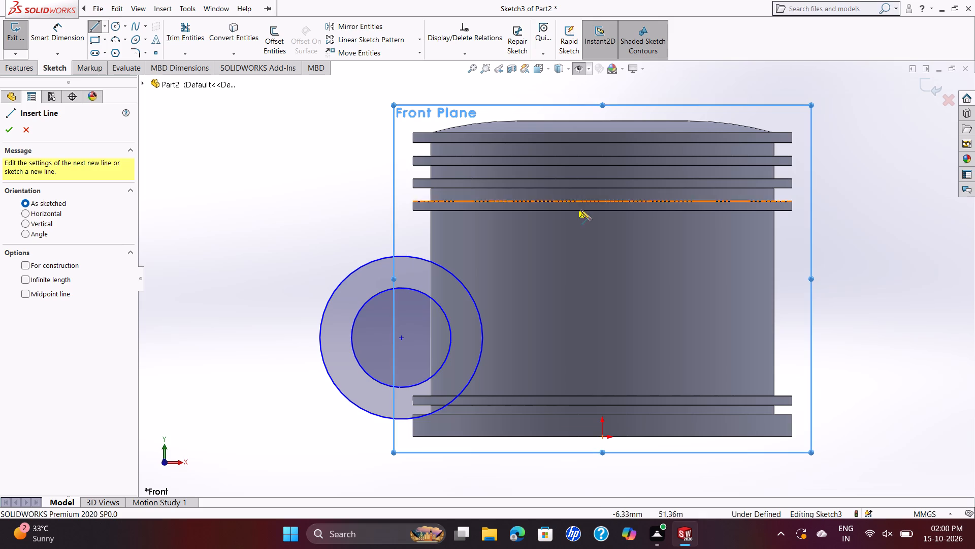
{"action": "left_click", "coordinate": [602, 437]}
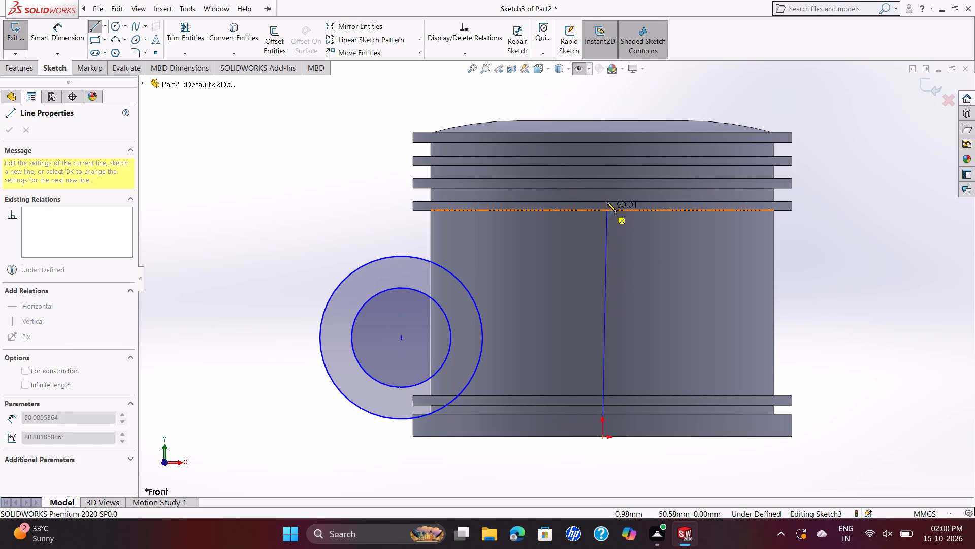
{"action": "left_click", "coordinate": [602, 158]}
{"action": "key", "text": "Escape"}
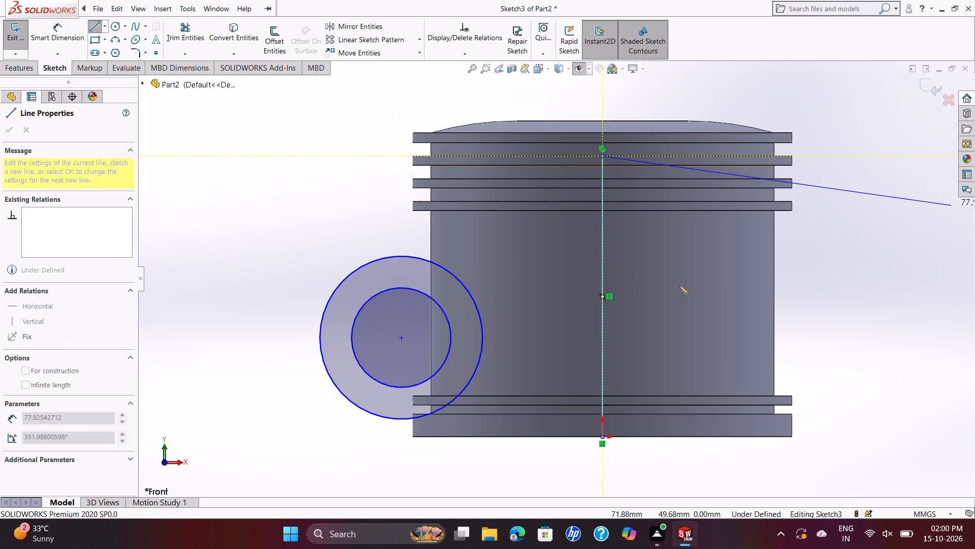
{"action": "key", "text": "Escape"}
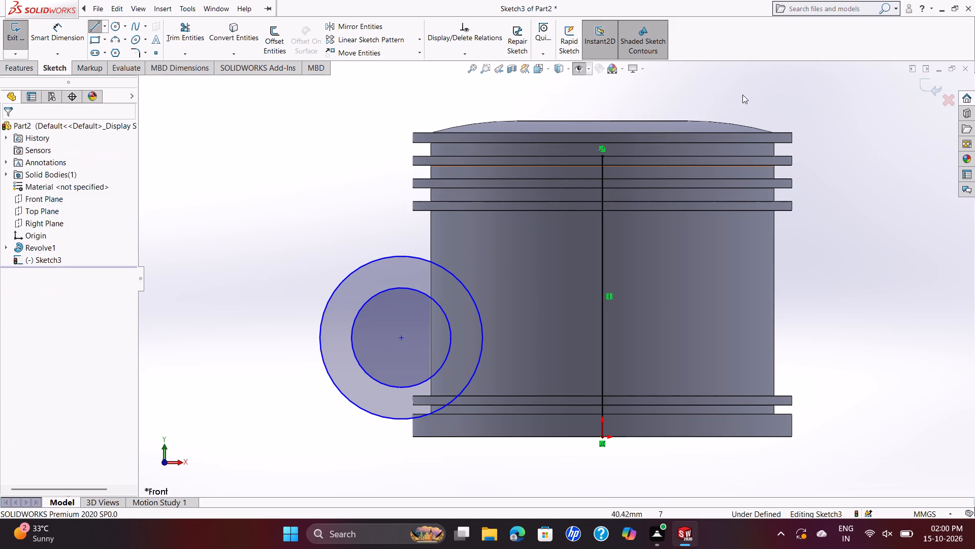
Move both concentric circles together from their shared centre to the midpoint of the vertical line, keeping relations.
{"action": "left_click", "coordinate": [386, 263]}
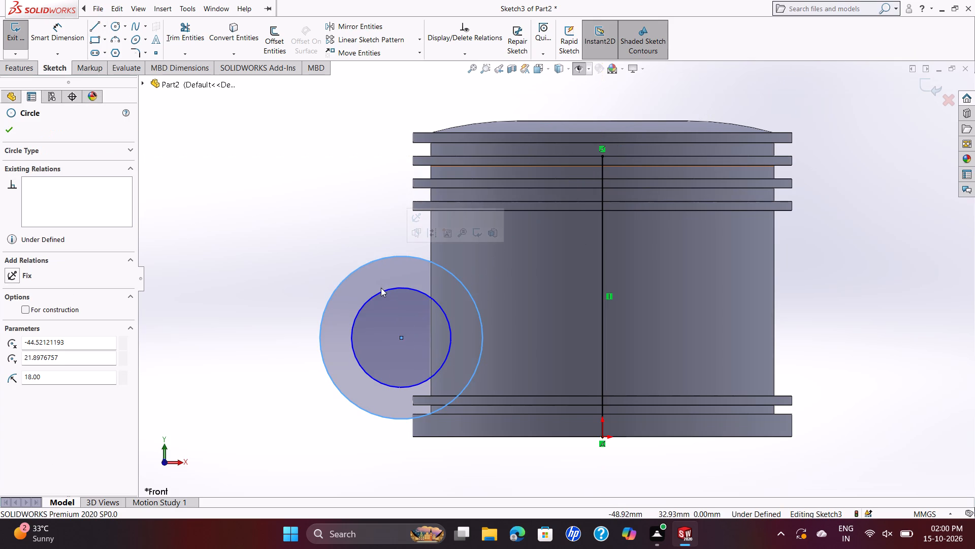
{"action": "left_click", "coordinate": [381, 288]}
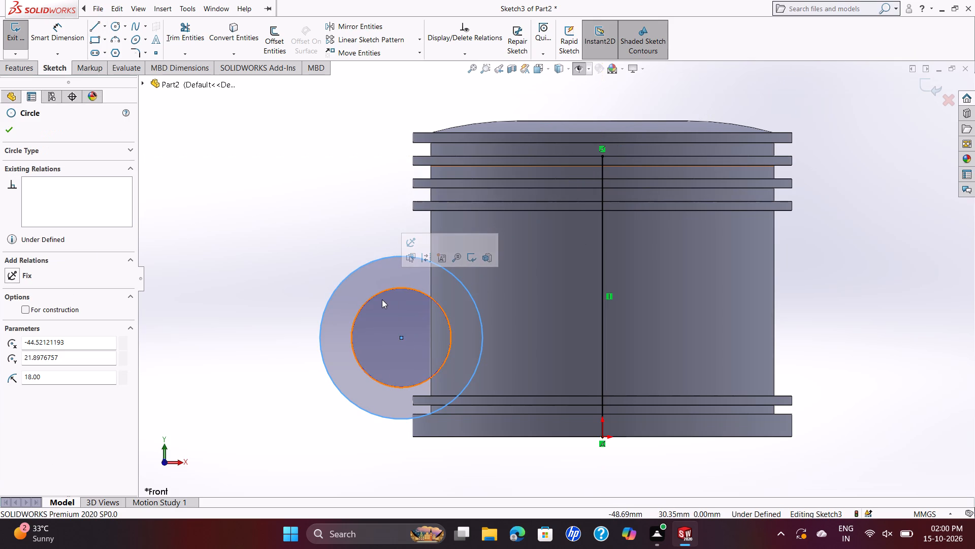
{"action": "left_click", "coordinate": [382, 299]}
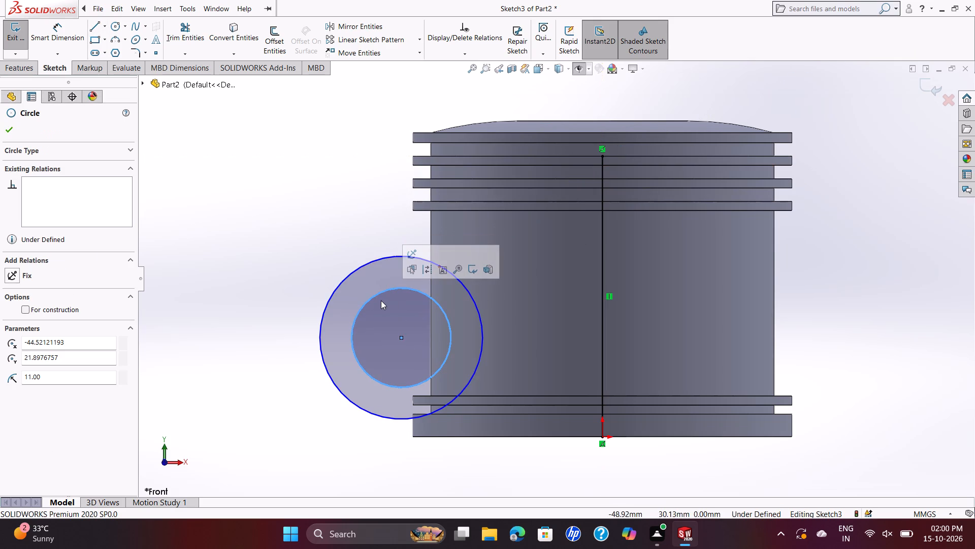
{"action": "left_click", "coordinate": [374, 51]}
{"action": "left_click", "coordinate": [115, 171]}
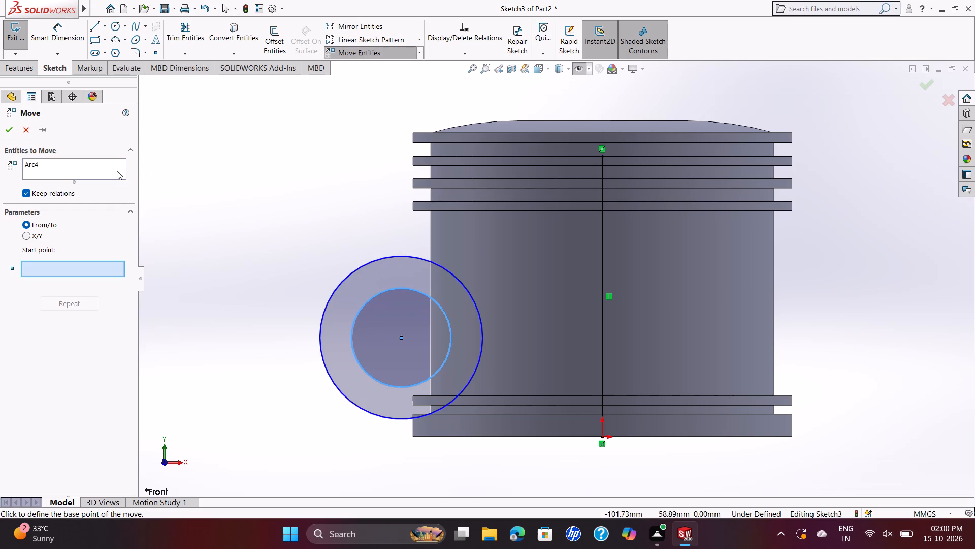
{"action": "left_click", "coordinate": [349, 274]}
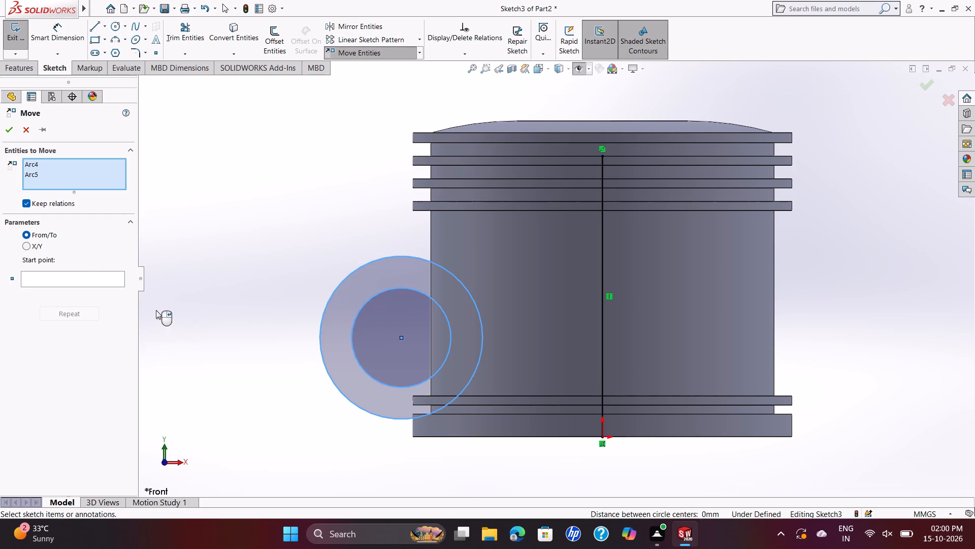
{"action": "left_click", "coordinate": [82, 277]}
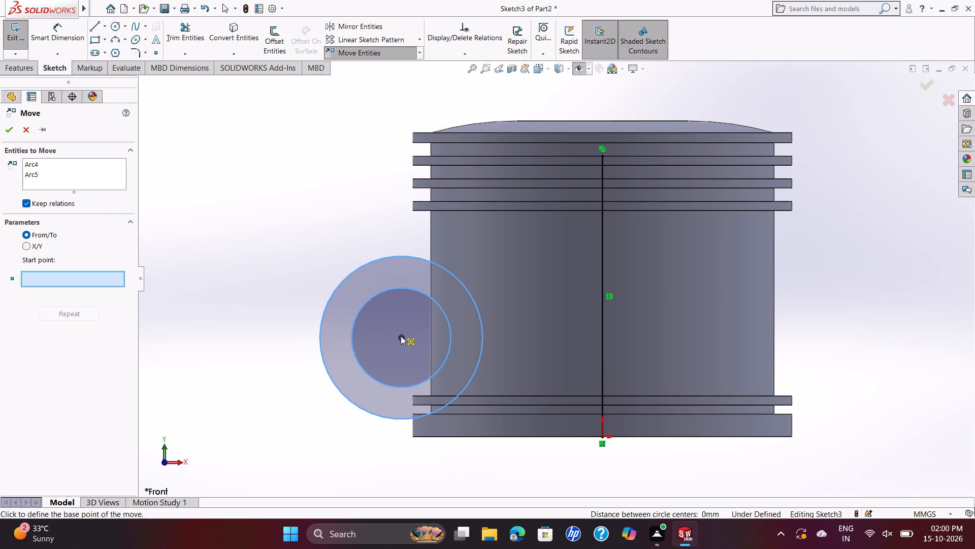
{"action": "left_click", "coordinate": [400, 337]}
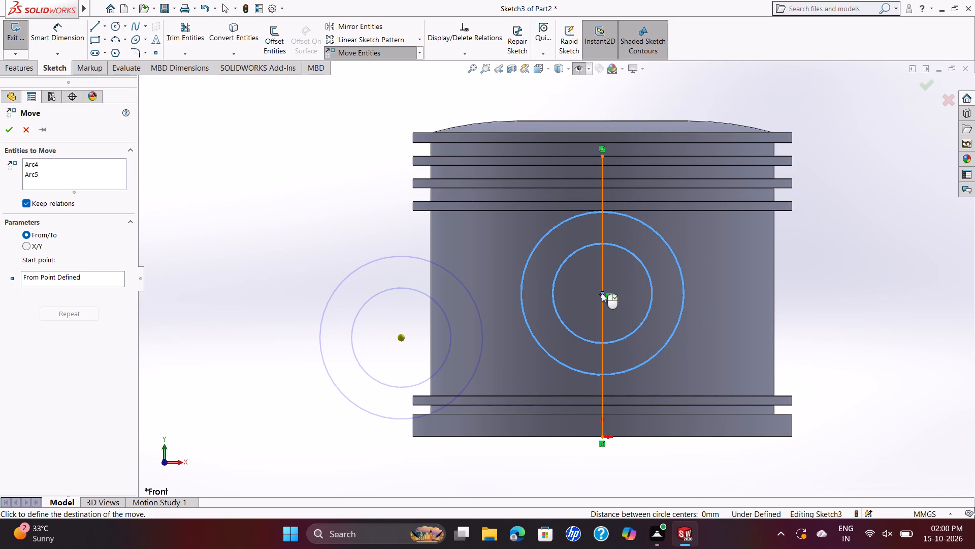
{"action": "left_click", "coordinate": [601, 296]}
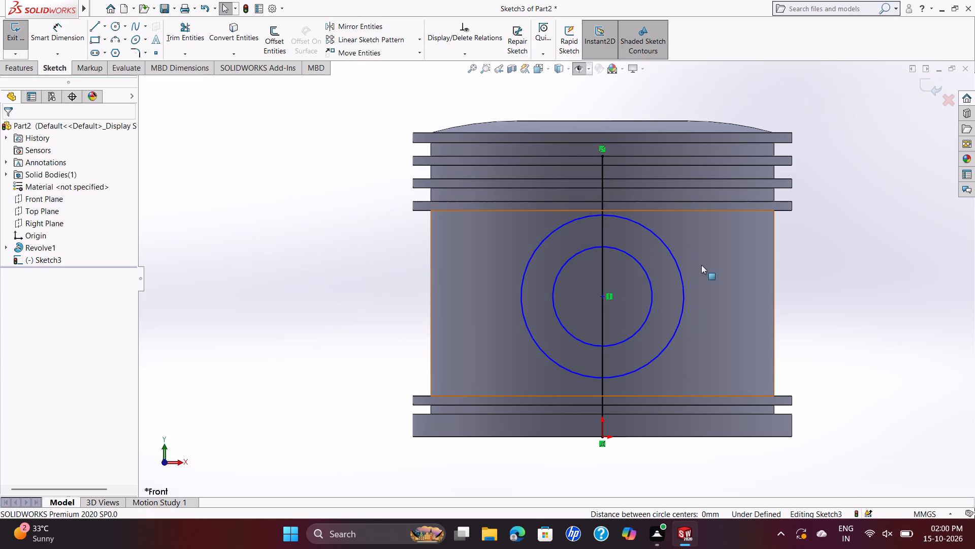
{"action": "key", "text": "Escape"}
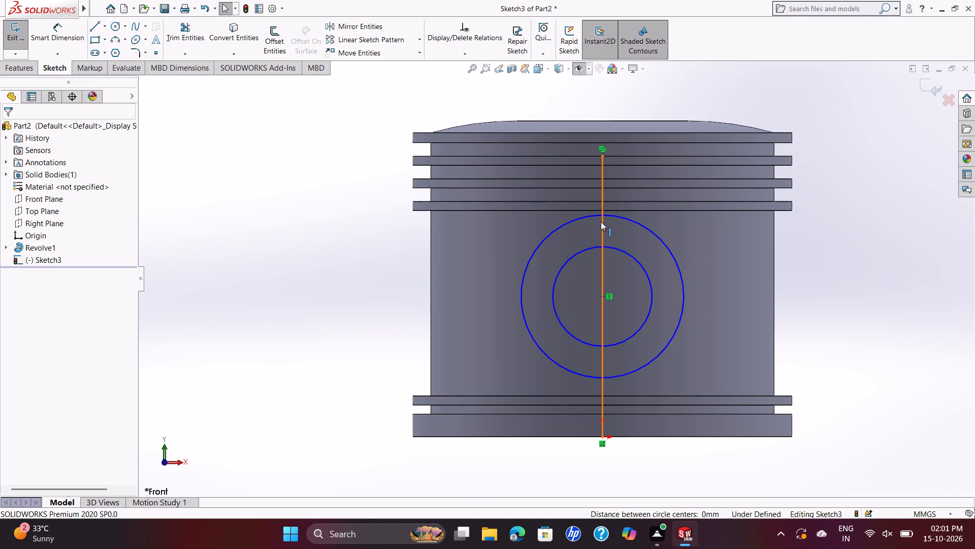
Delete the vertical reference line running through the circles' centre.
{"action": "left_click", "coordinate": [601, 222]}
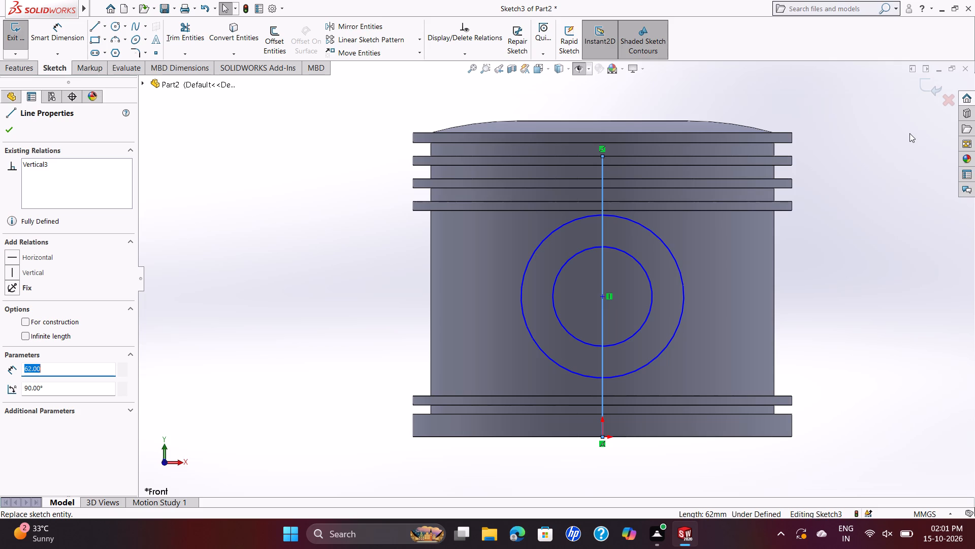
{"action": "key", "text": "Delete"}
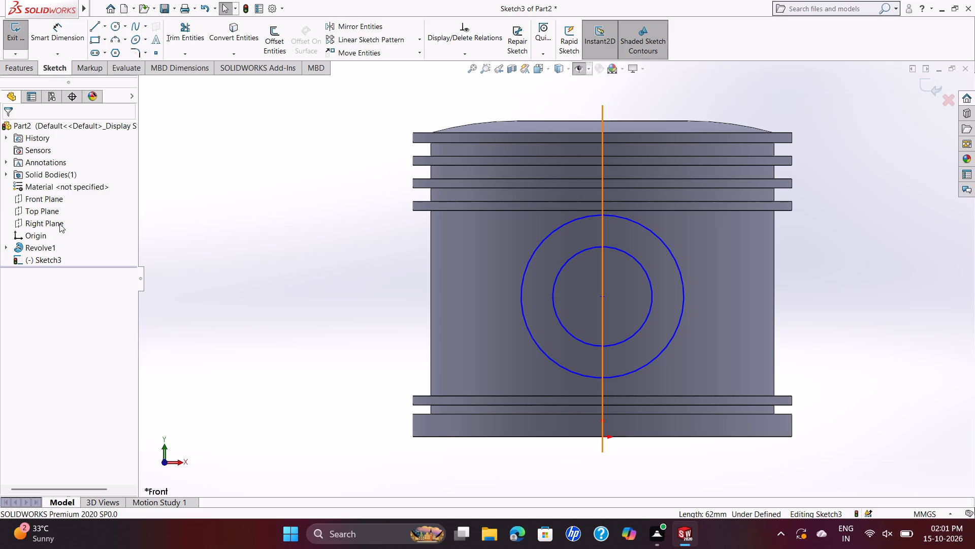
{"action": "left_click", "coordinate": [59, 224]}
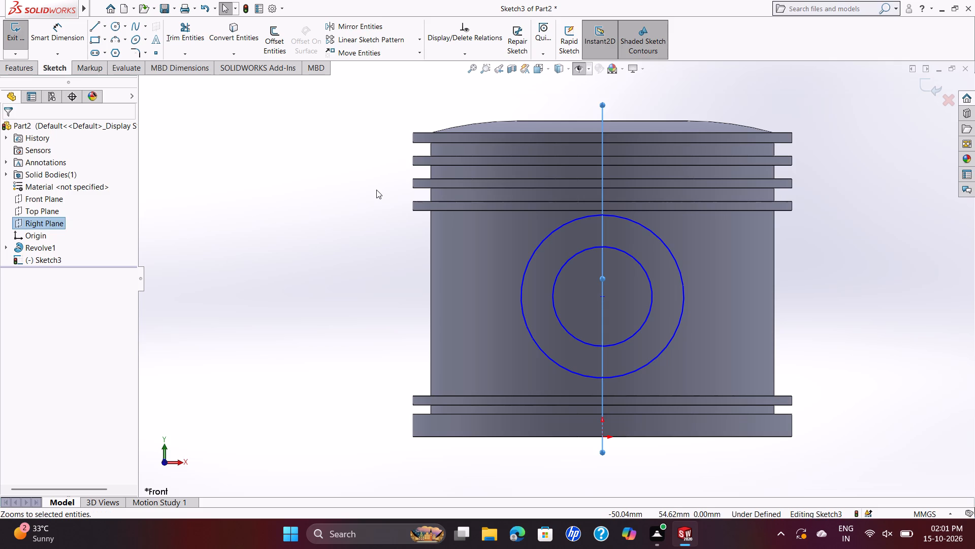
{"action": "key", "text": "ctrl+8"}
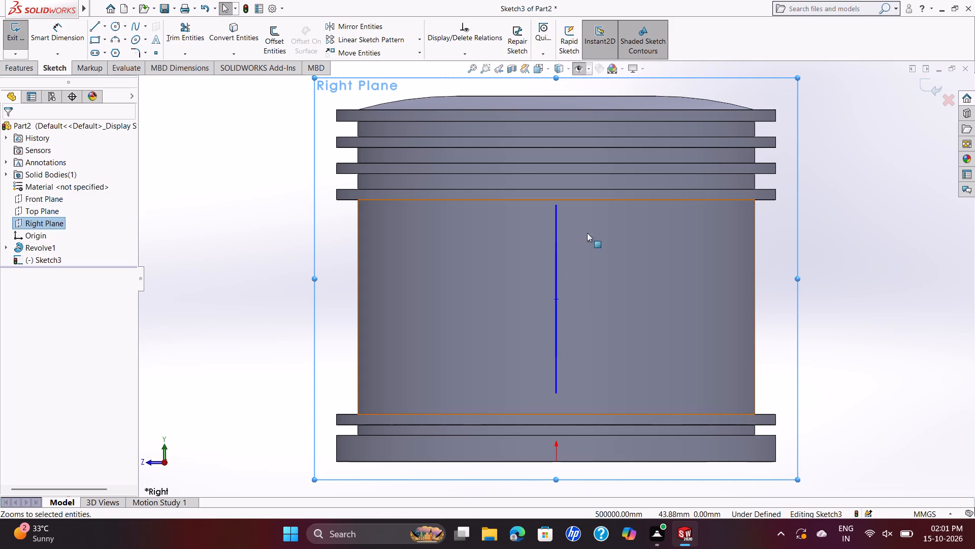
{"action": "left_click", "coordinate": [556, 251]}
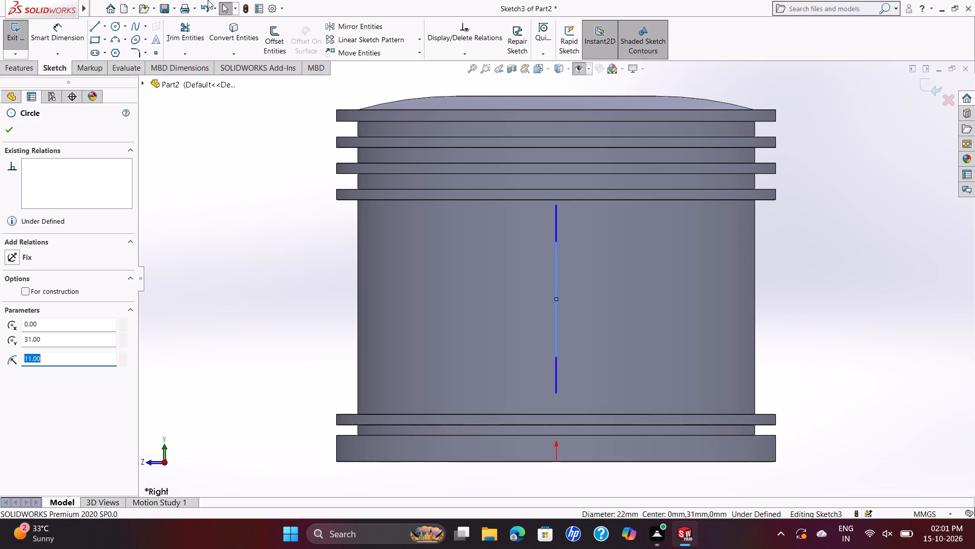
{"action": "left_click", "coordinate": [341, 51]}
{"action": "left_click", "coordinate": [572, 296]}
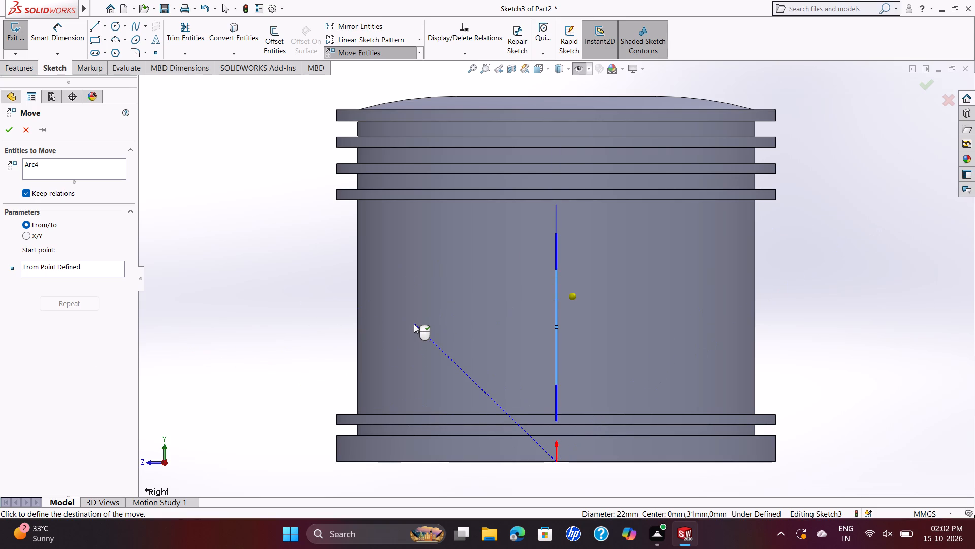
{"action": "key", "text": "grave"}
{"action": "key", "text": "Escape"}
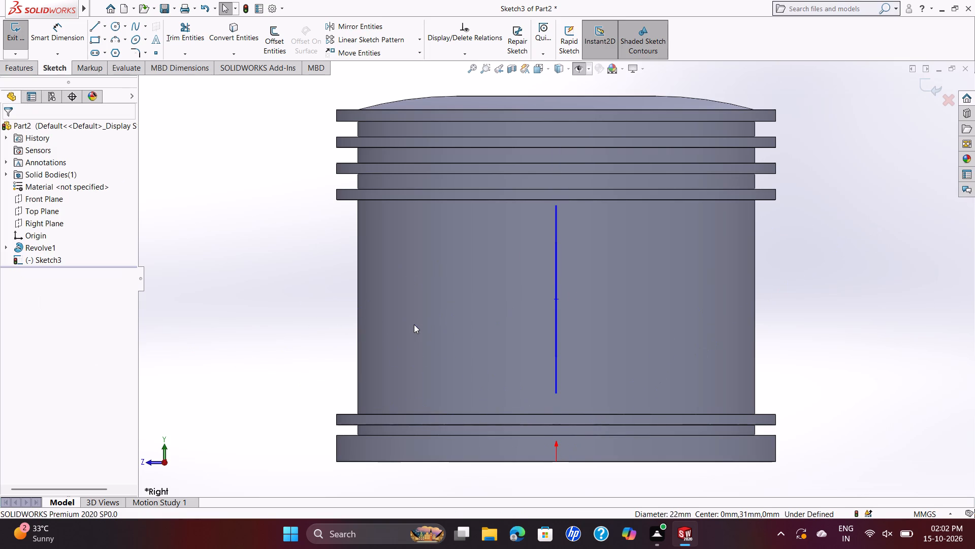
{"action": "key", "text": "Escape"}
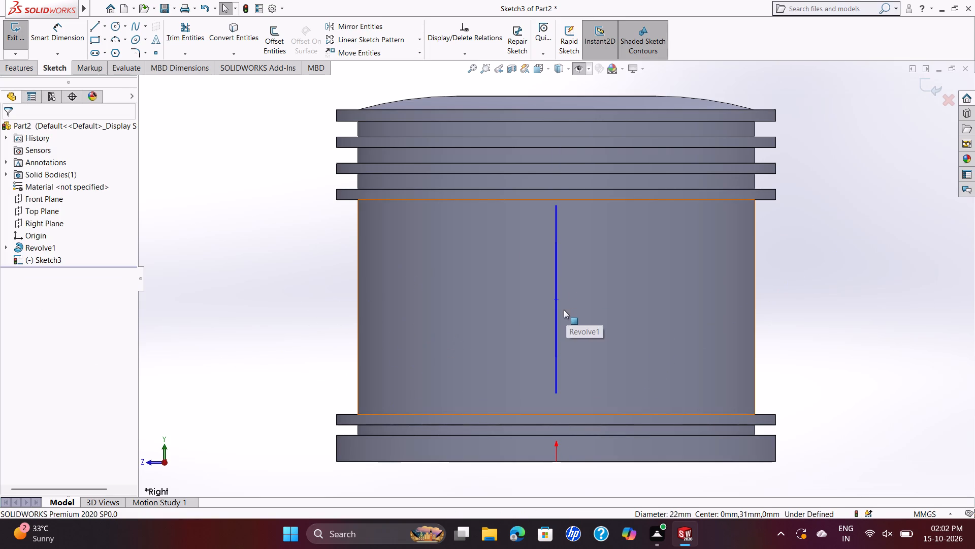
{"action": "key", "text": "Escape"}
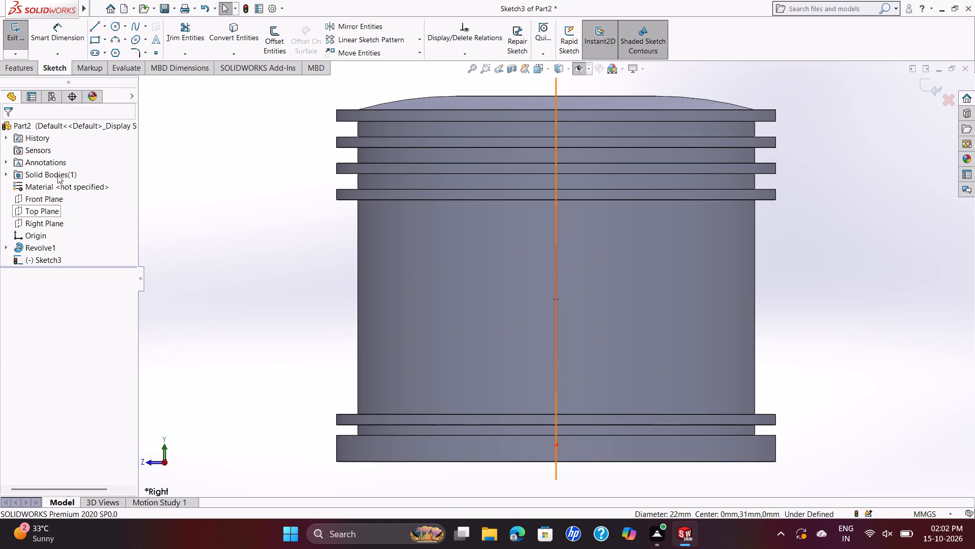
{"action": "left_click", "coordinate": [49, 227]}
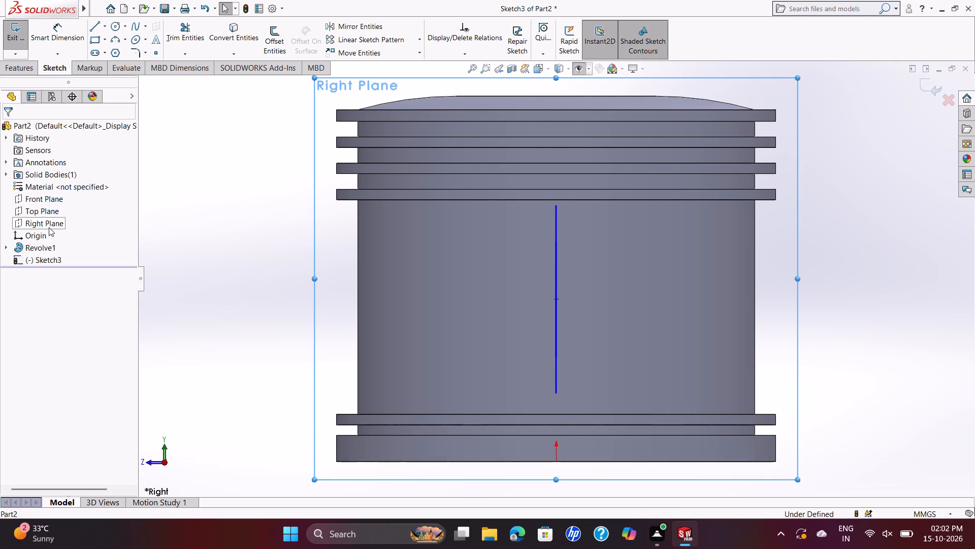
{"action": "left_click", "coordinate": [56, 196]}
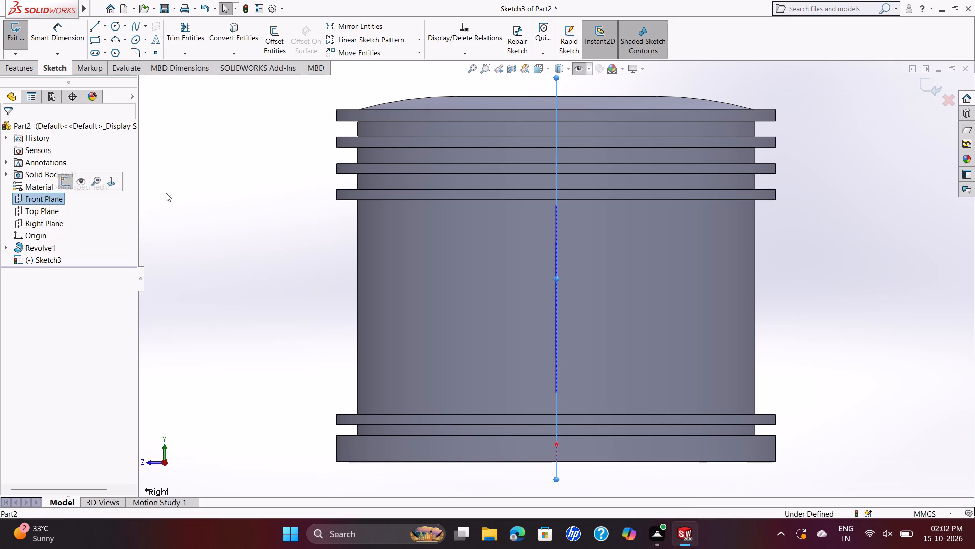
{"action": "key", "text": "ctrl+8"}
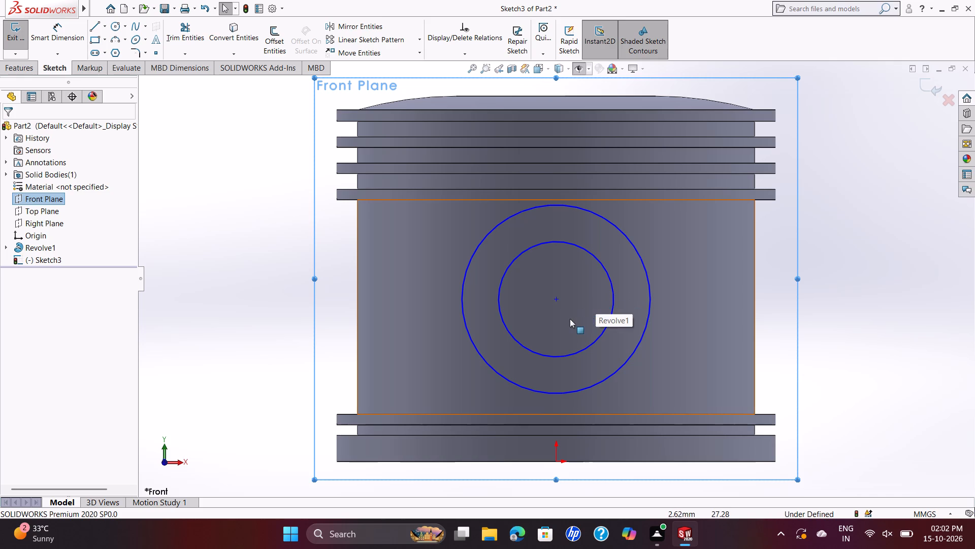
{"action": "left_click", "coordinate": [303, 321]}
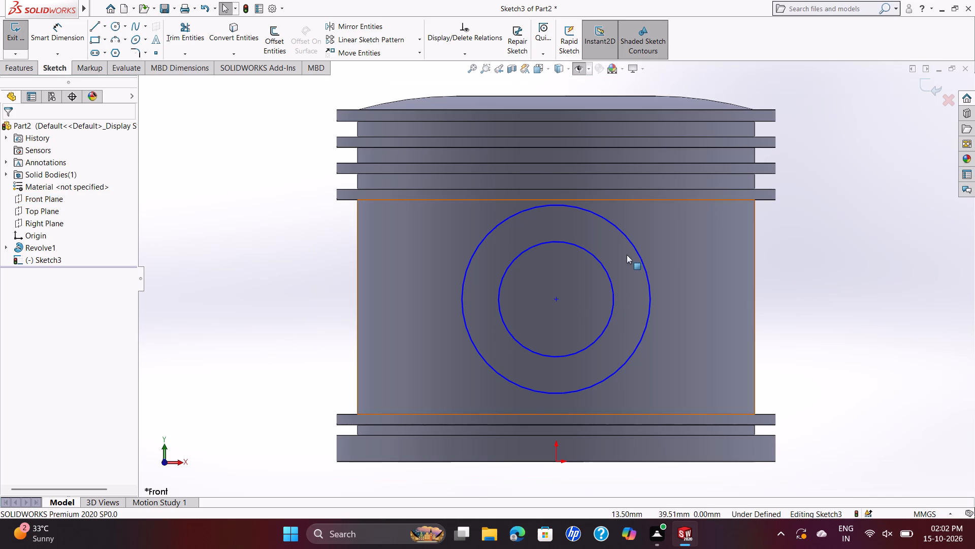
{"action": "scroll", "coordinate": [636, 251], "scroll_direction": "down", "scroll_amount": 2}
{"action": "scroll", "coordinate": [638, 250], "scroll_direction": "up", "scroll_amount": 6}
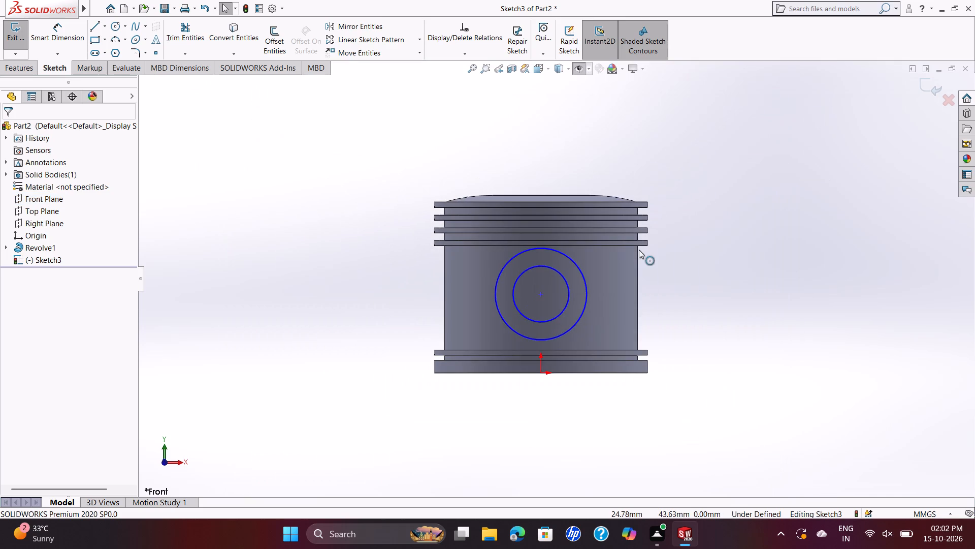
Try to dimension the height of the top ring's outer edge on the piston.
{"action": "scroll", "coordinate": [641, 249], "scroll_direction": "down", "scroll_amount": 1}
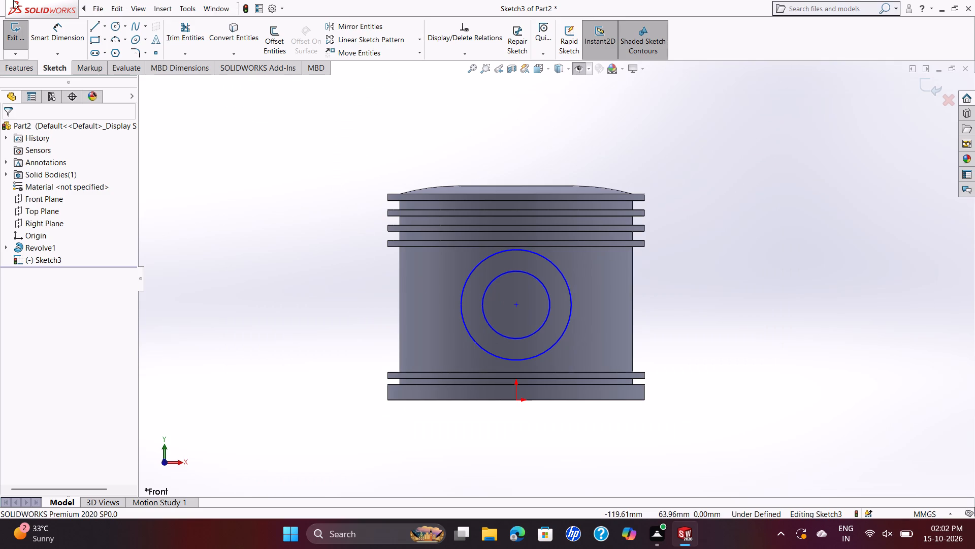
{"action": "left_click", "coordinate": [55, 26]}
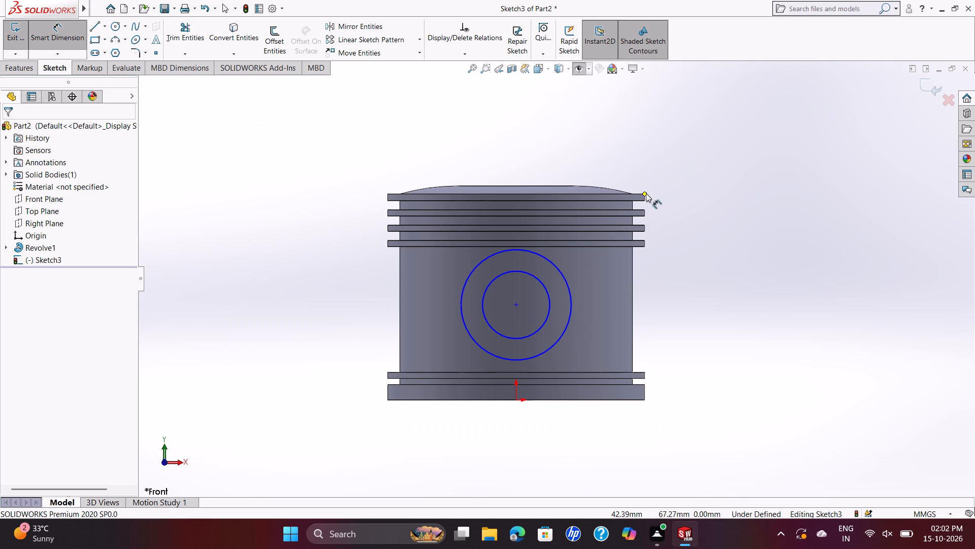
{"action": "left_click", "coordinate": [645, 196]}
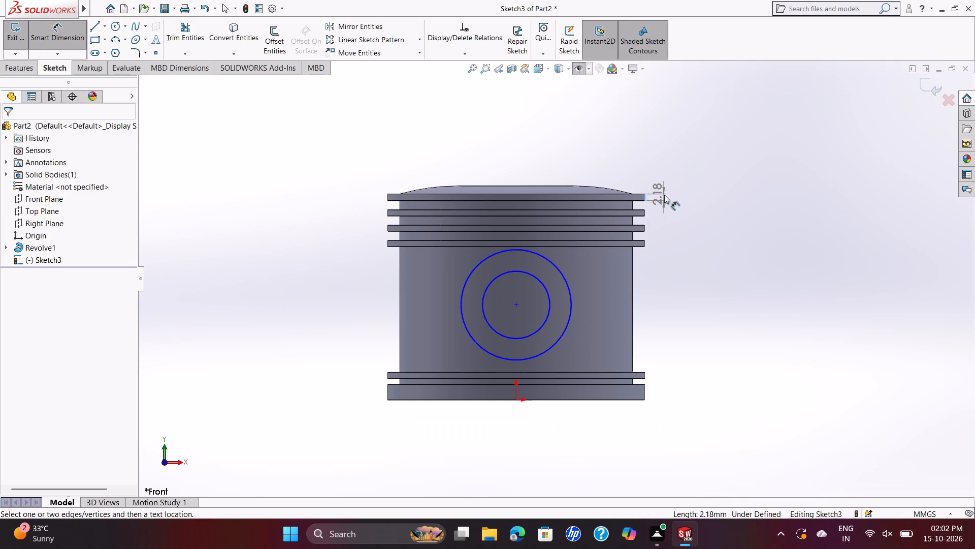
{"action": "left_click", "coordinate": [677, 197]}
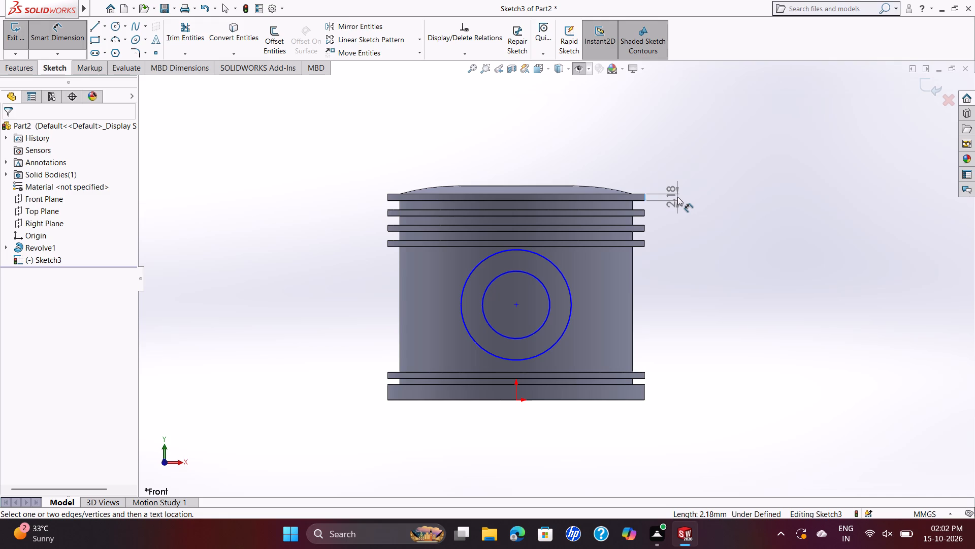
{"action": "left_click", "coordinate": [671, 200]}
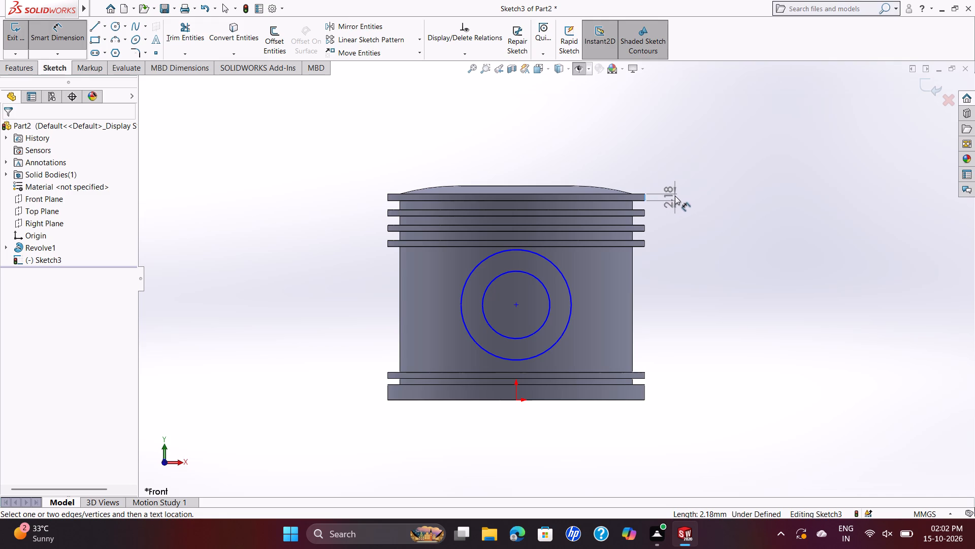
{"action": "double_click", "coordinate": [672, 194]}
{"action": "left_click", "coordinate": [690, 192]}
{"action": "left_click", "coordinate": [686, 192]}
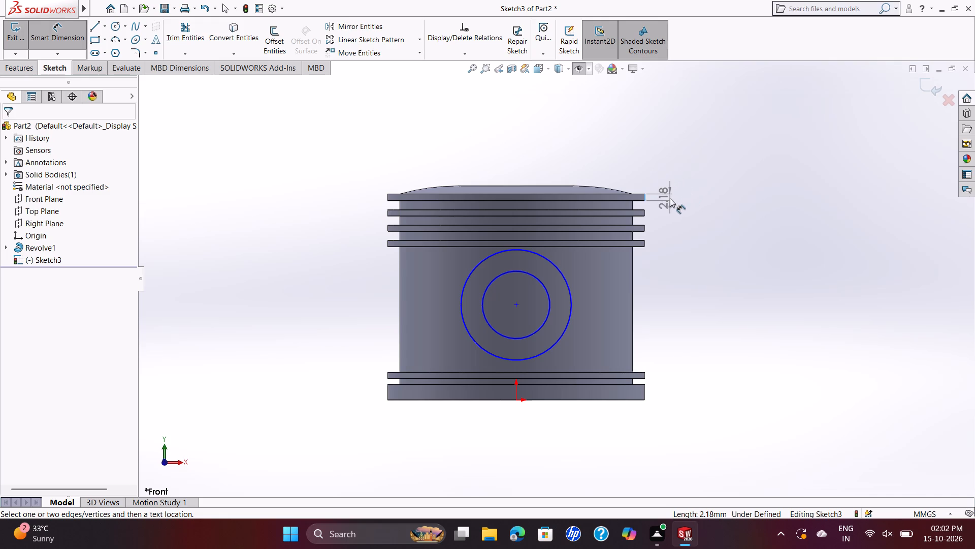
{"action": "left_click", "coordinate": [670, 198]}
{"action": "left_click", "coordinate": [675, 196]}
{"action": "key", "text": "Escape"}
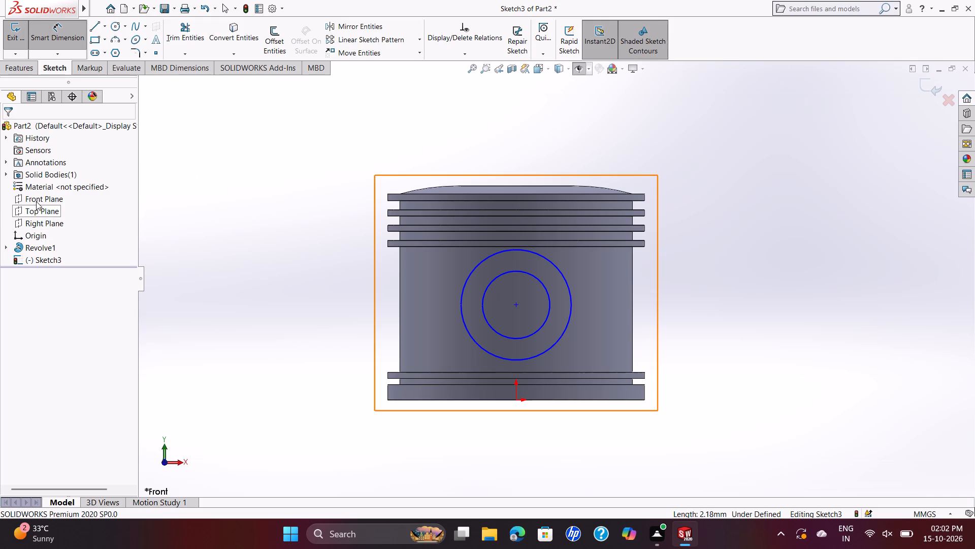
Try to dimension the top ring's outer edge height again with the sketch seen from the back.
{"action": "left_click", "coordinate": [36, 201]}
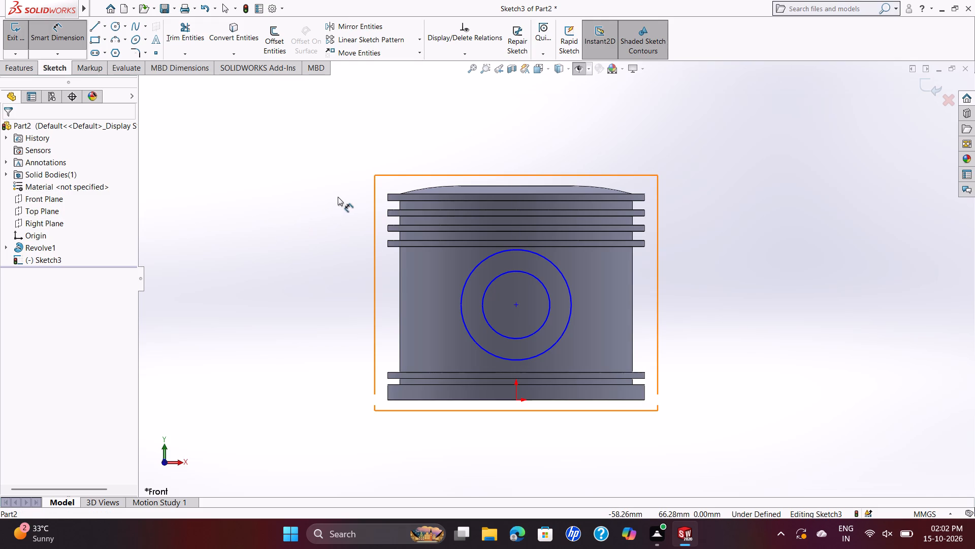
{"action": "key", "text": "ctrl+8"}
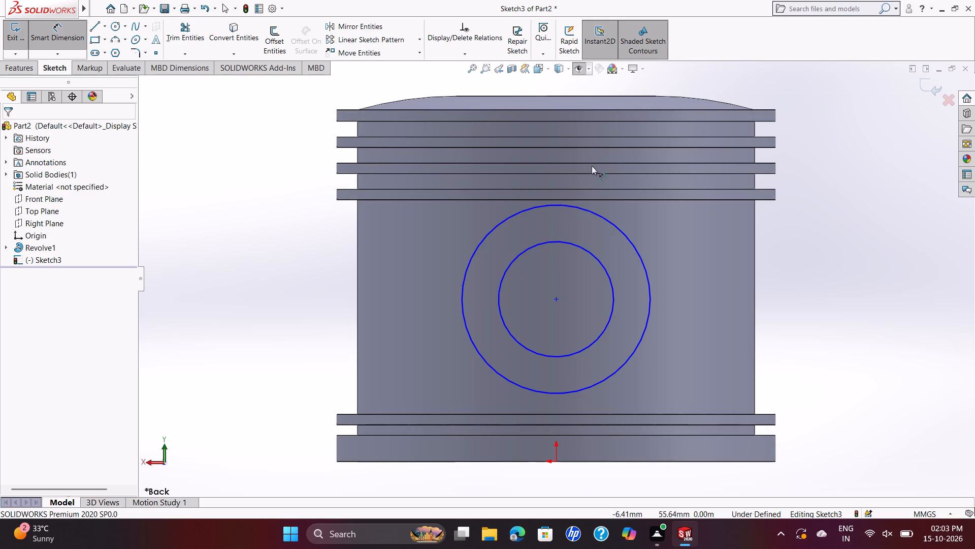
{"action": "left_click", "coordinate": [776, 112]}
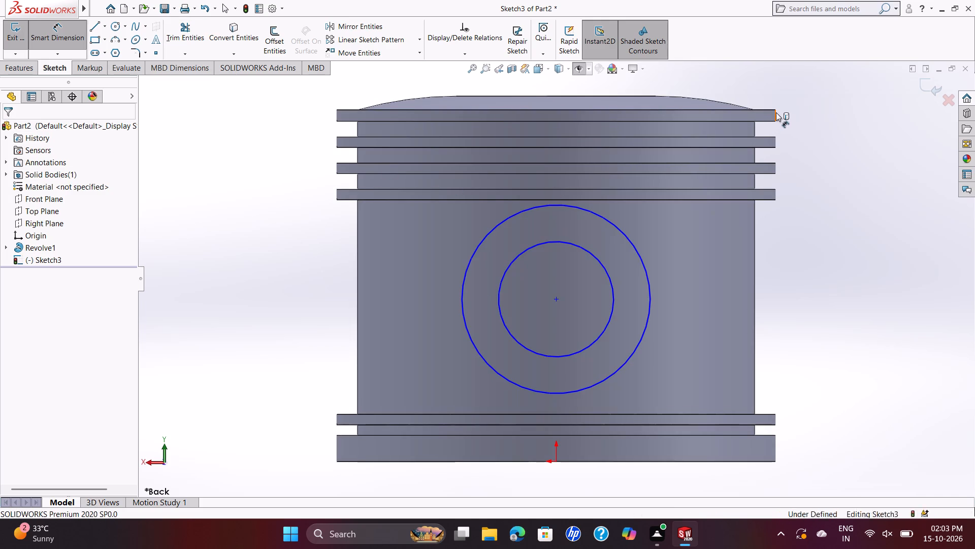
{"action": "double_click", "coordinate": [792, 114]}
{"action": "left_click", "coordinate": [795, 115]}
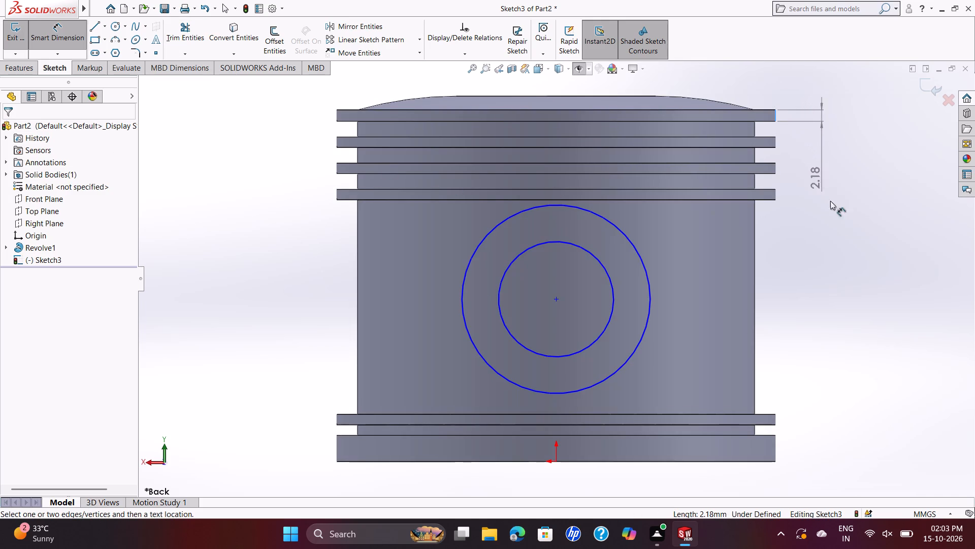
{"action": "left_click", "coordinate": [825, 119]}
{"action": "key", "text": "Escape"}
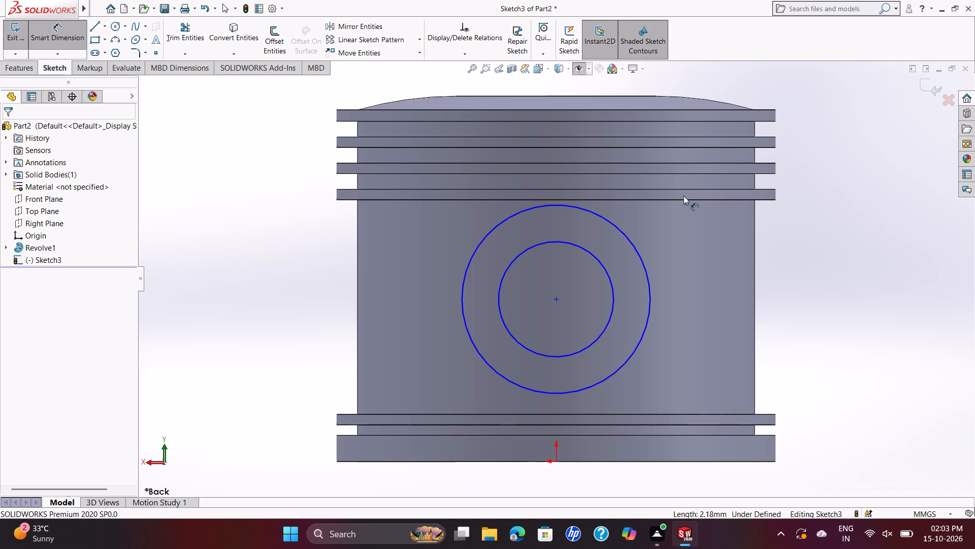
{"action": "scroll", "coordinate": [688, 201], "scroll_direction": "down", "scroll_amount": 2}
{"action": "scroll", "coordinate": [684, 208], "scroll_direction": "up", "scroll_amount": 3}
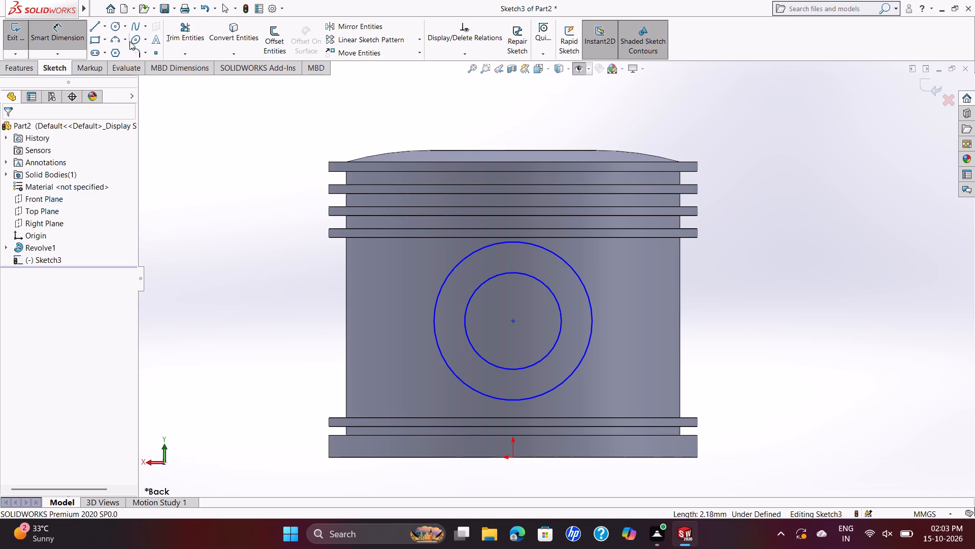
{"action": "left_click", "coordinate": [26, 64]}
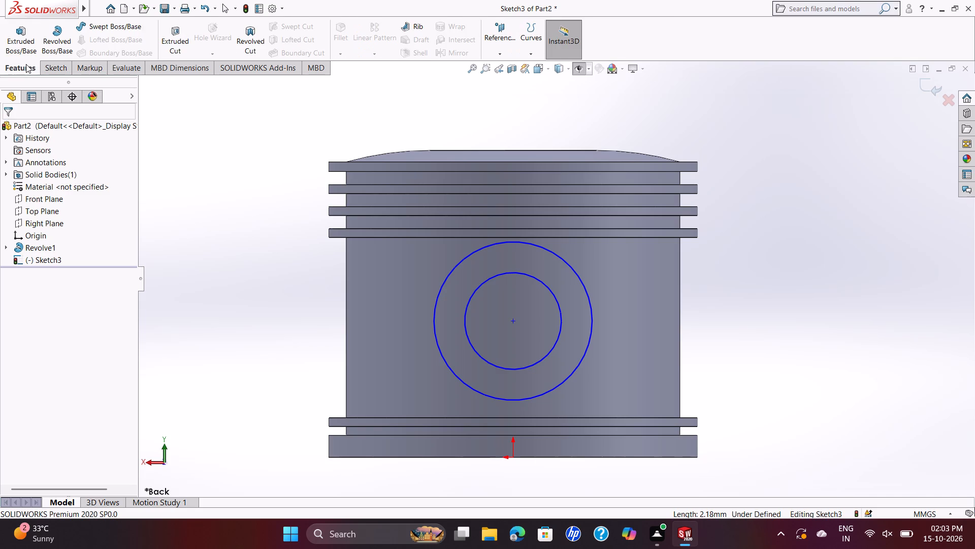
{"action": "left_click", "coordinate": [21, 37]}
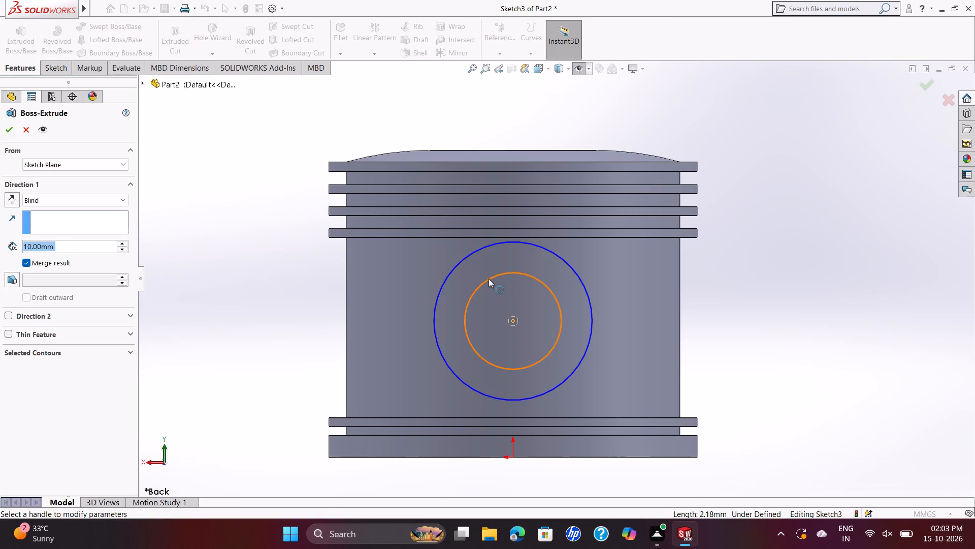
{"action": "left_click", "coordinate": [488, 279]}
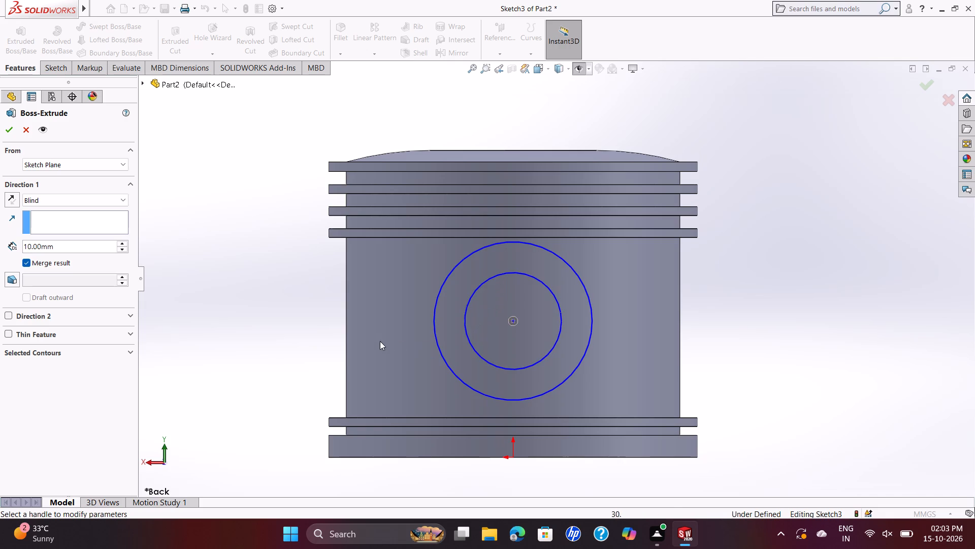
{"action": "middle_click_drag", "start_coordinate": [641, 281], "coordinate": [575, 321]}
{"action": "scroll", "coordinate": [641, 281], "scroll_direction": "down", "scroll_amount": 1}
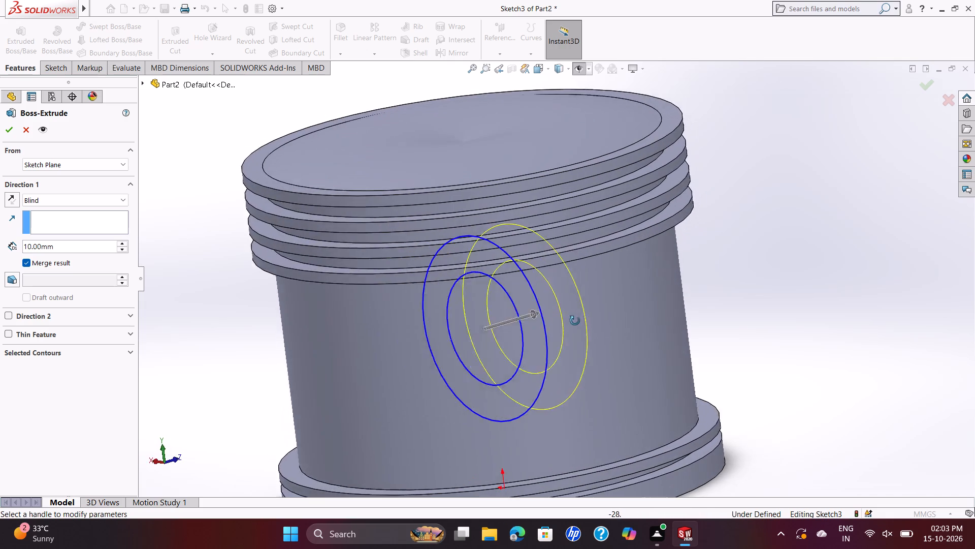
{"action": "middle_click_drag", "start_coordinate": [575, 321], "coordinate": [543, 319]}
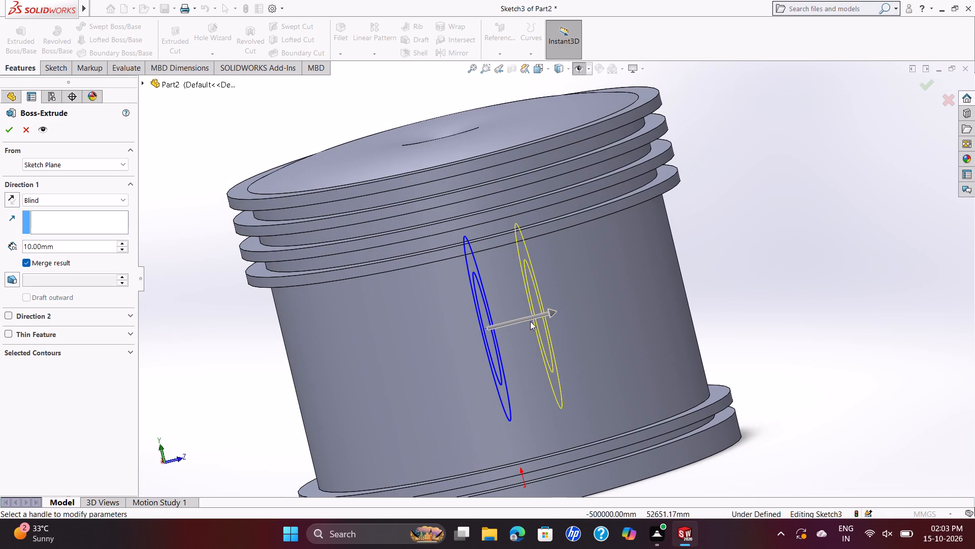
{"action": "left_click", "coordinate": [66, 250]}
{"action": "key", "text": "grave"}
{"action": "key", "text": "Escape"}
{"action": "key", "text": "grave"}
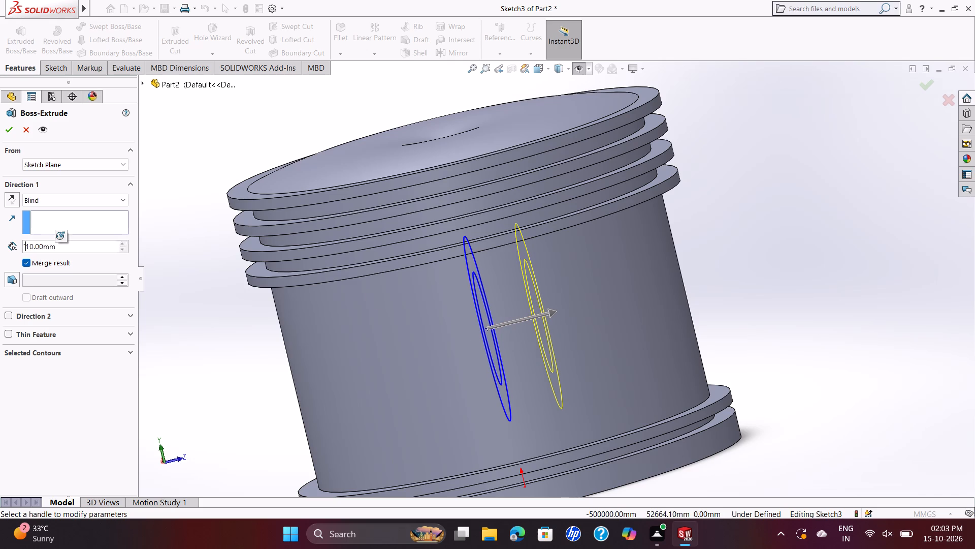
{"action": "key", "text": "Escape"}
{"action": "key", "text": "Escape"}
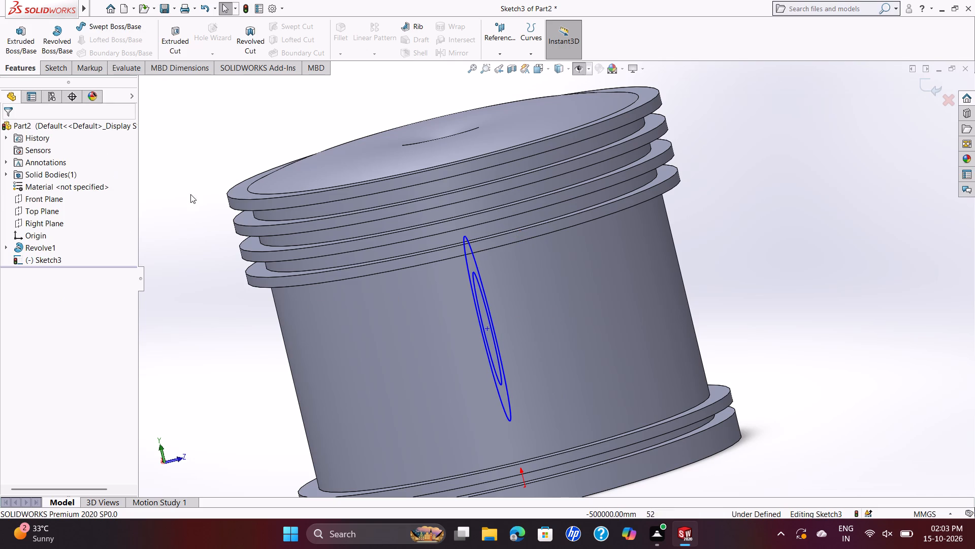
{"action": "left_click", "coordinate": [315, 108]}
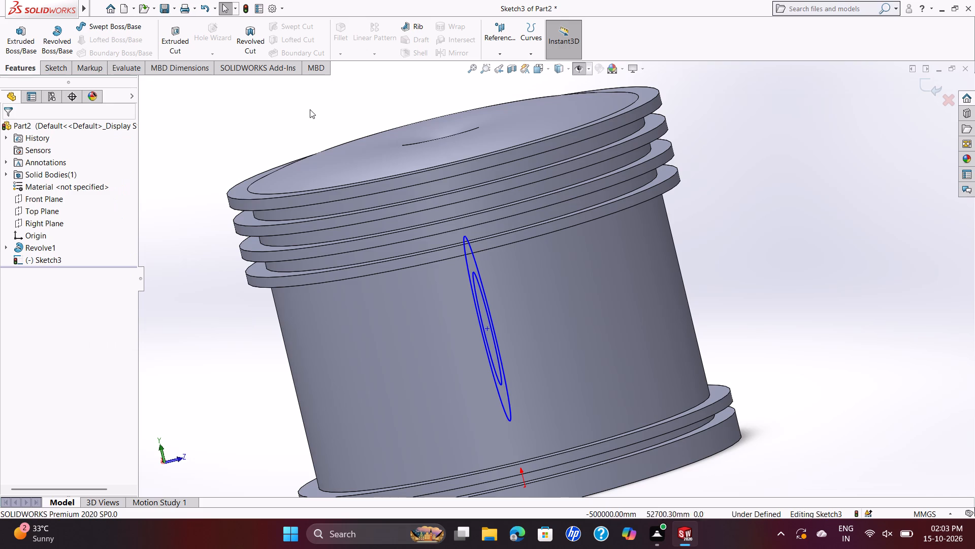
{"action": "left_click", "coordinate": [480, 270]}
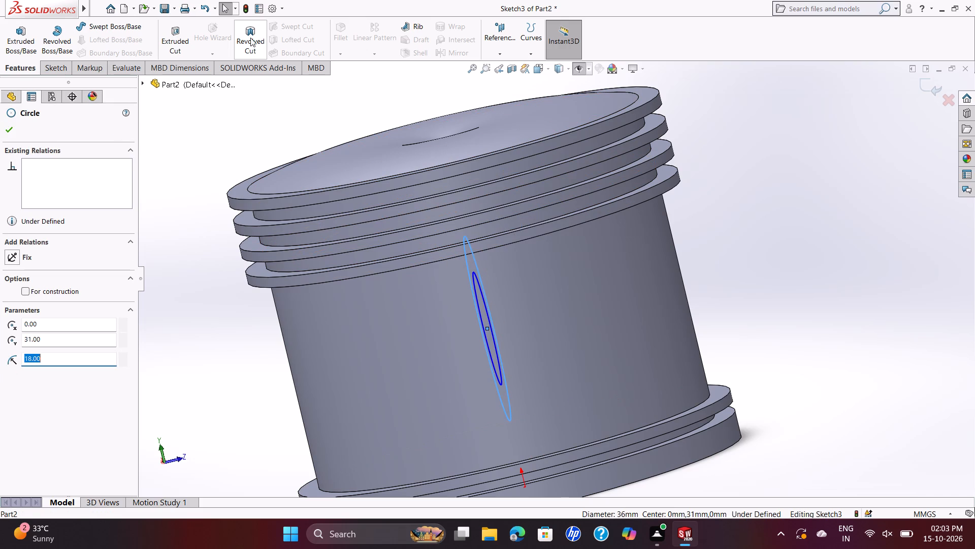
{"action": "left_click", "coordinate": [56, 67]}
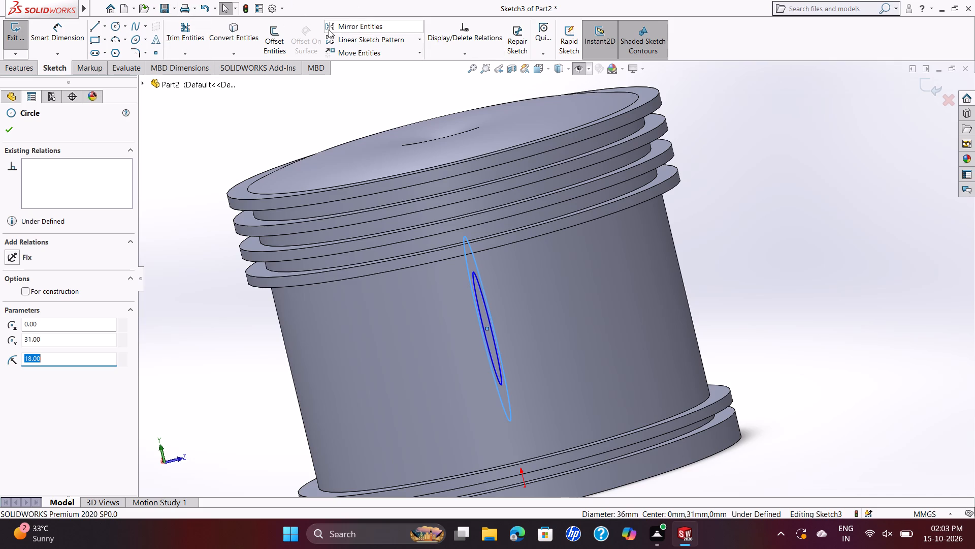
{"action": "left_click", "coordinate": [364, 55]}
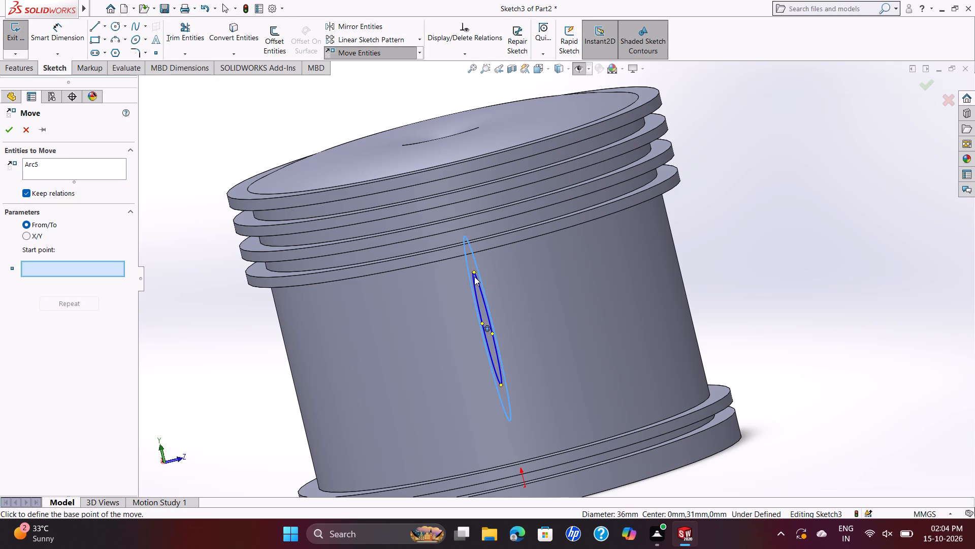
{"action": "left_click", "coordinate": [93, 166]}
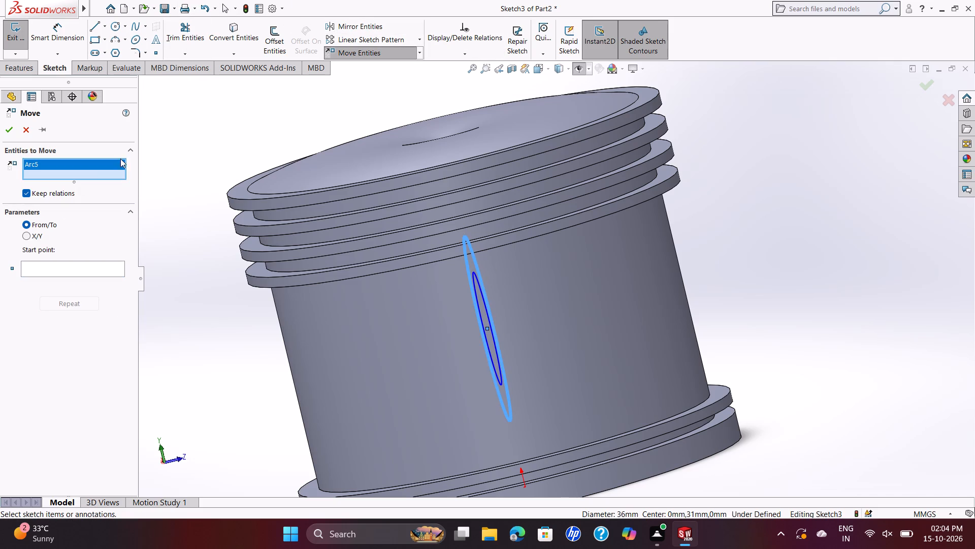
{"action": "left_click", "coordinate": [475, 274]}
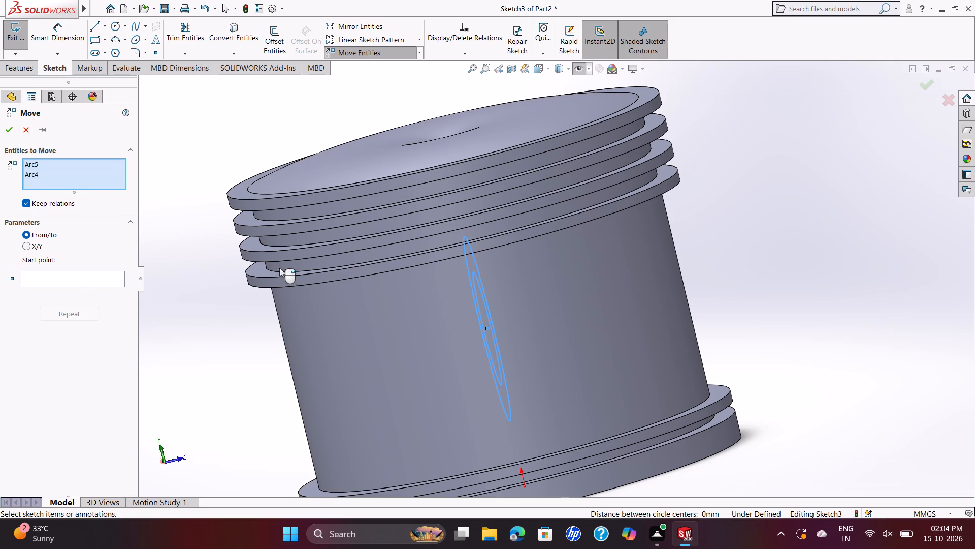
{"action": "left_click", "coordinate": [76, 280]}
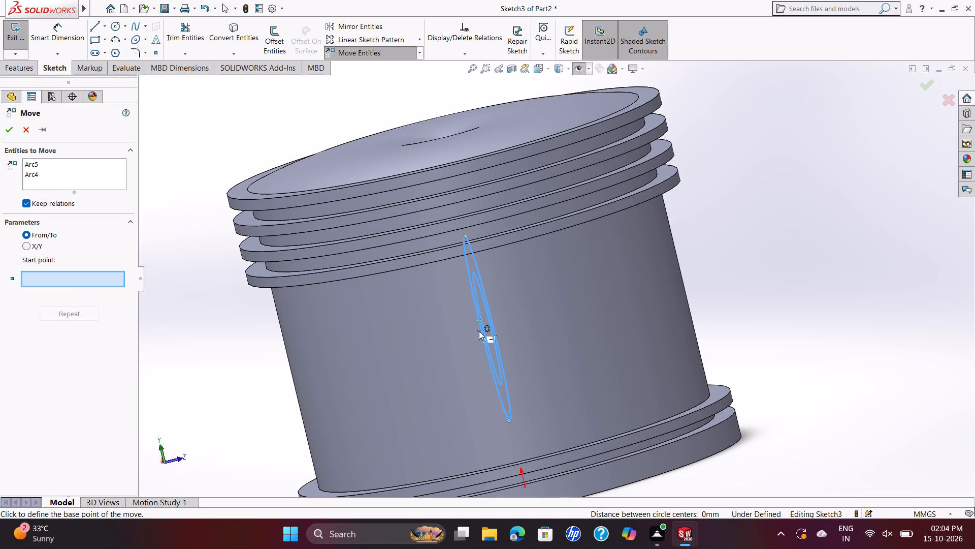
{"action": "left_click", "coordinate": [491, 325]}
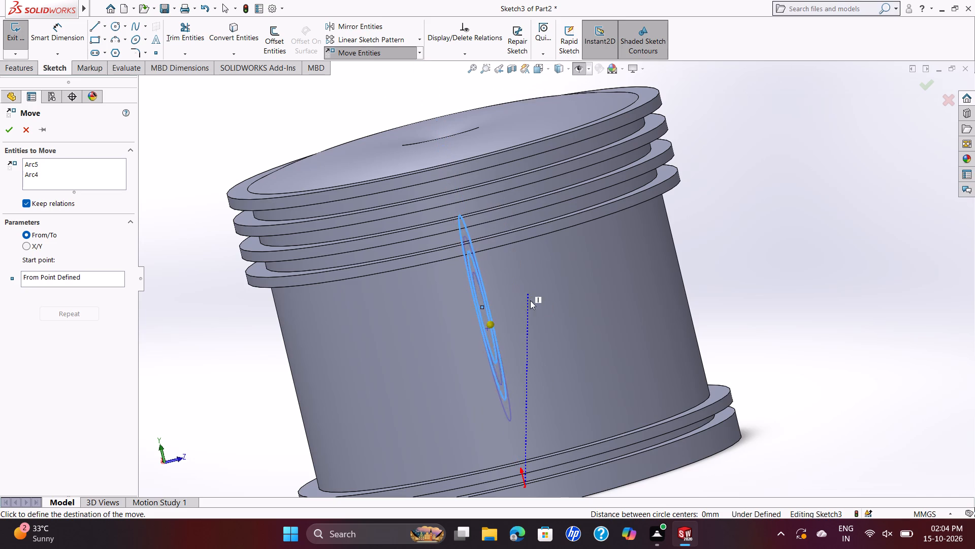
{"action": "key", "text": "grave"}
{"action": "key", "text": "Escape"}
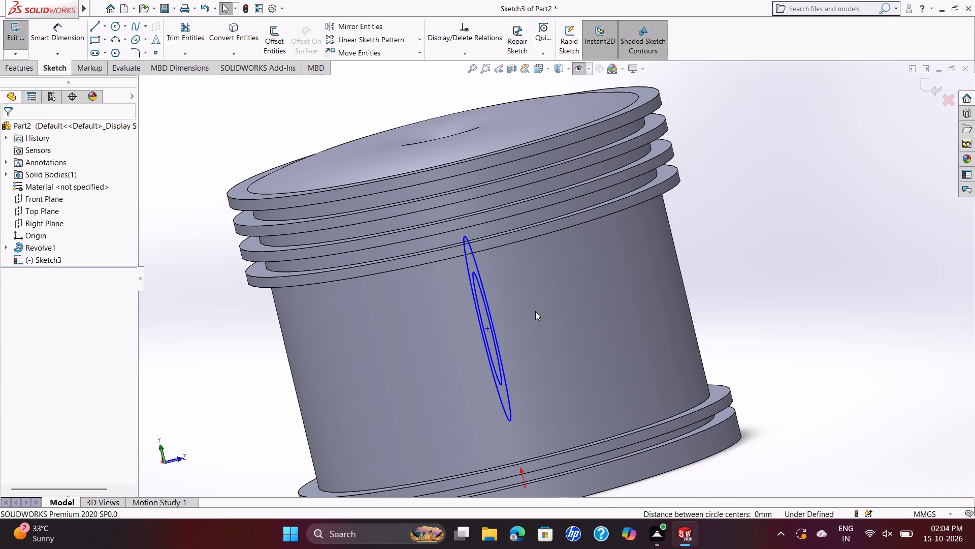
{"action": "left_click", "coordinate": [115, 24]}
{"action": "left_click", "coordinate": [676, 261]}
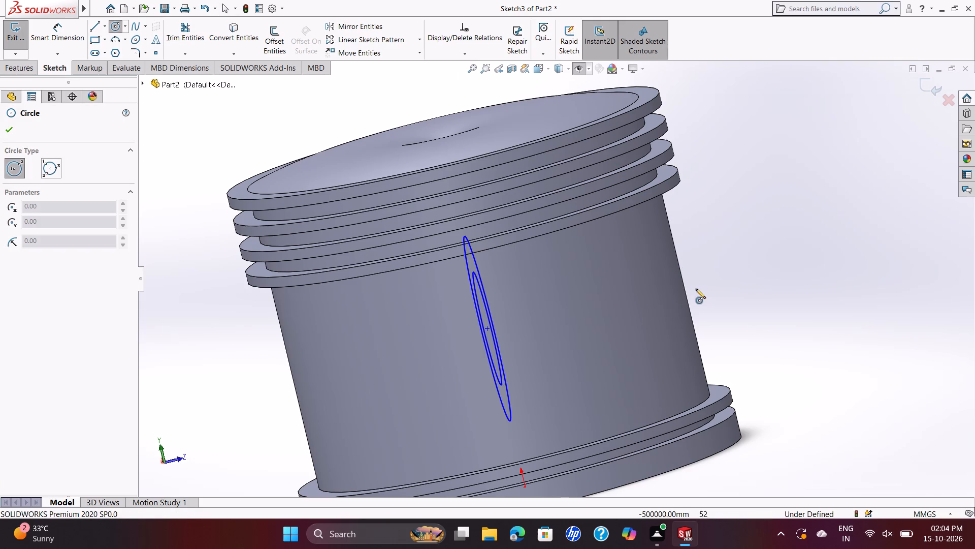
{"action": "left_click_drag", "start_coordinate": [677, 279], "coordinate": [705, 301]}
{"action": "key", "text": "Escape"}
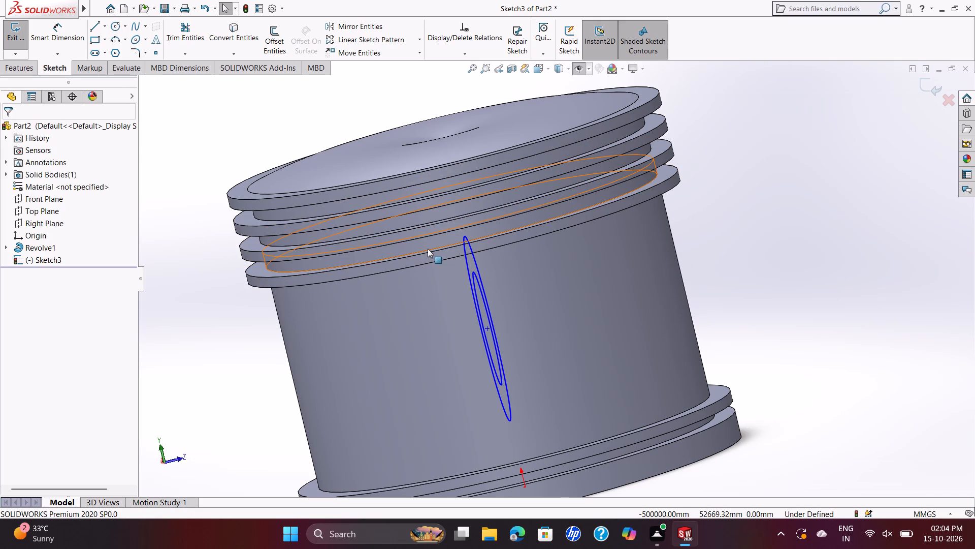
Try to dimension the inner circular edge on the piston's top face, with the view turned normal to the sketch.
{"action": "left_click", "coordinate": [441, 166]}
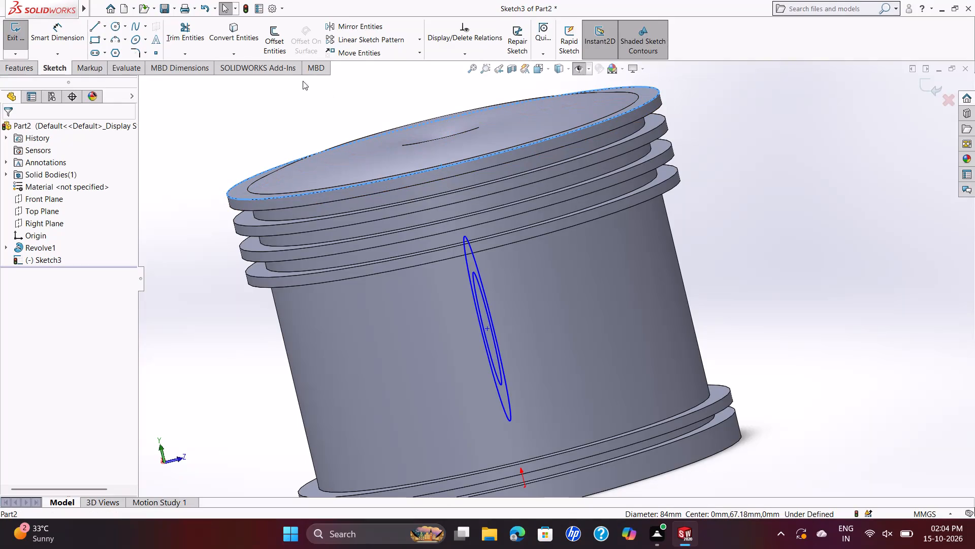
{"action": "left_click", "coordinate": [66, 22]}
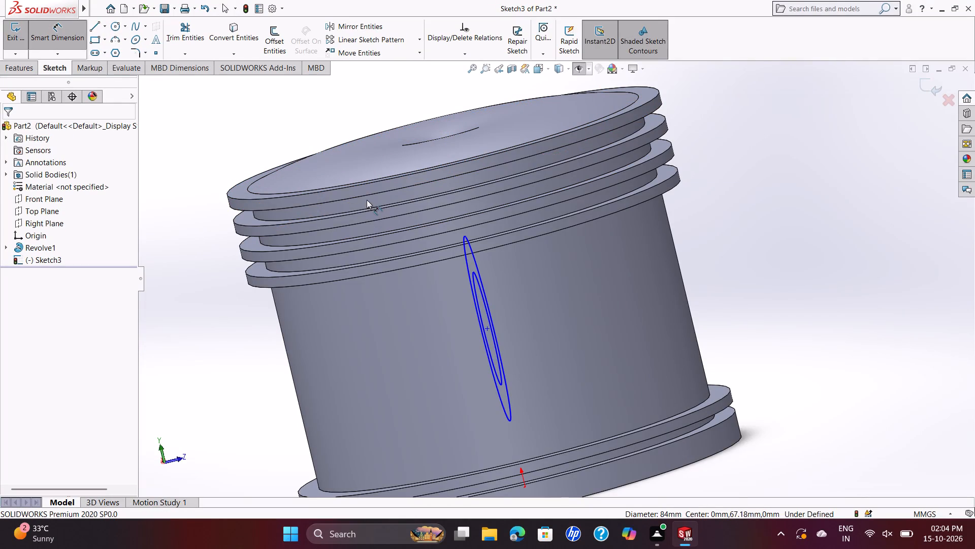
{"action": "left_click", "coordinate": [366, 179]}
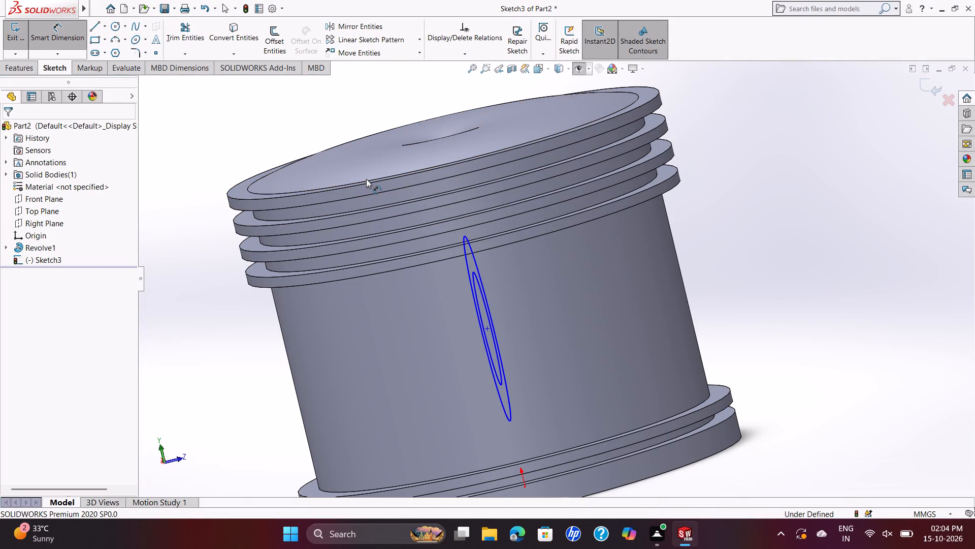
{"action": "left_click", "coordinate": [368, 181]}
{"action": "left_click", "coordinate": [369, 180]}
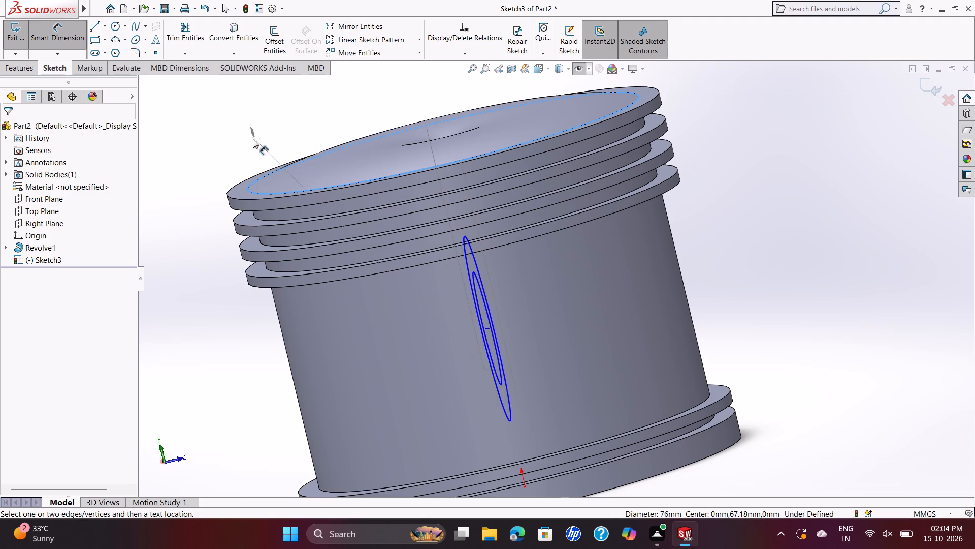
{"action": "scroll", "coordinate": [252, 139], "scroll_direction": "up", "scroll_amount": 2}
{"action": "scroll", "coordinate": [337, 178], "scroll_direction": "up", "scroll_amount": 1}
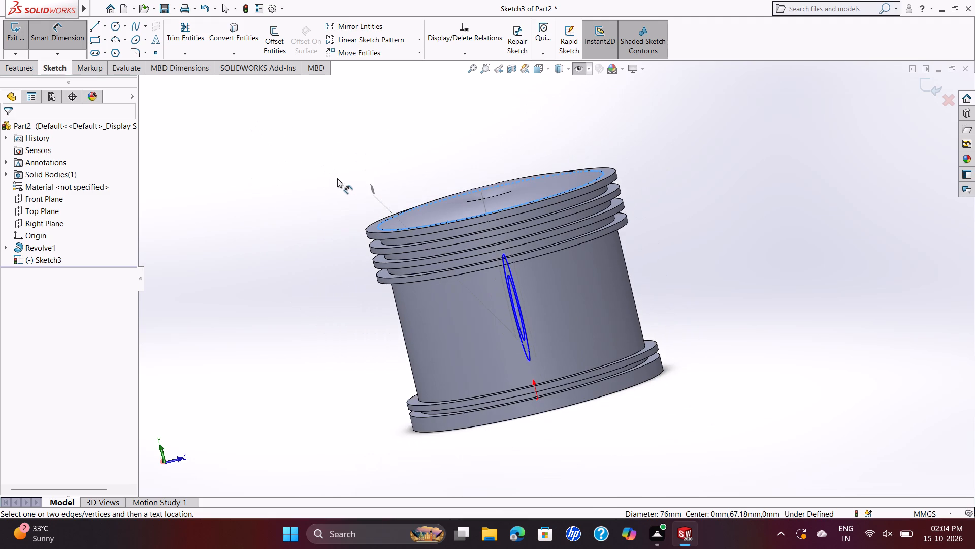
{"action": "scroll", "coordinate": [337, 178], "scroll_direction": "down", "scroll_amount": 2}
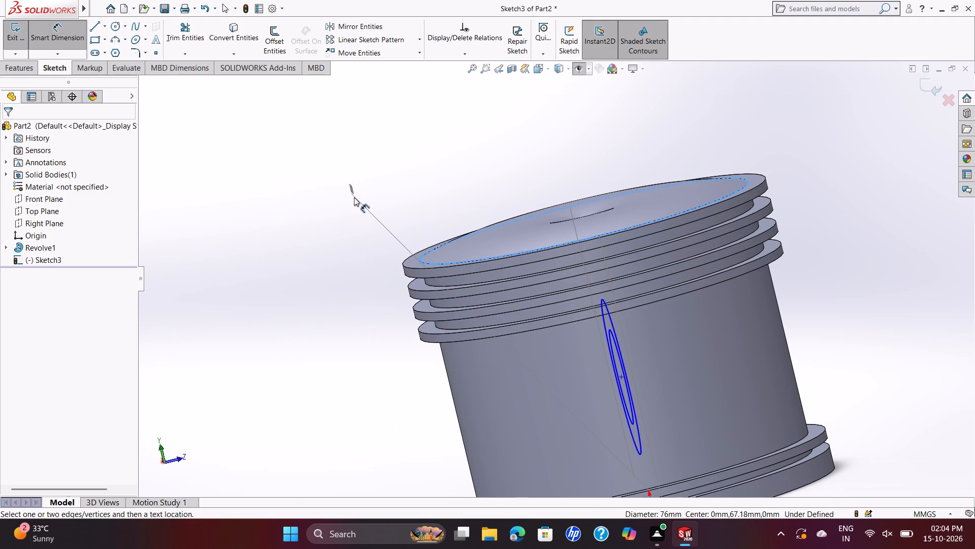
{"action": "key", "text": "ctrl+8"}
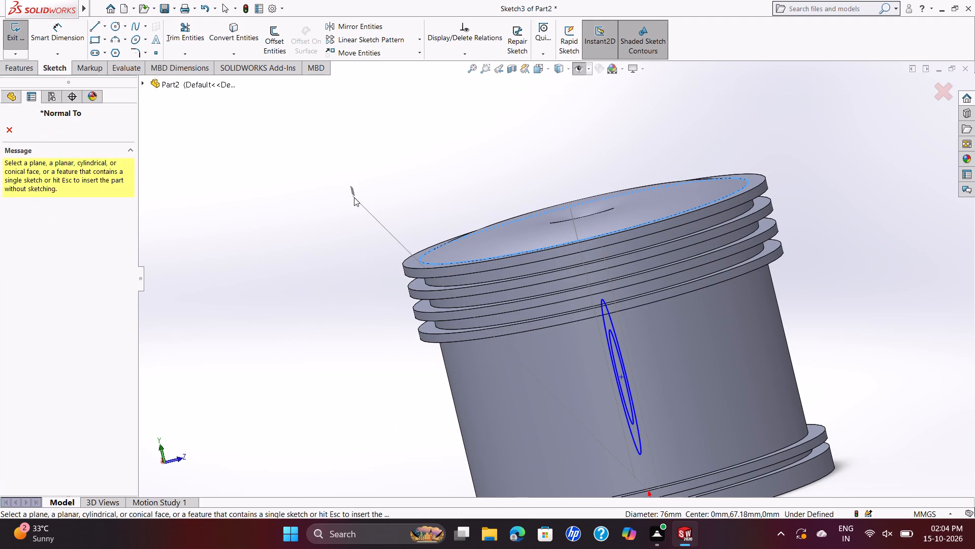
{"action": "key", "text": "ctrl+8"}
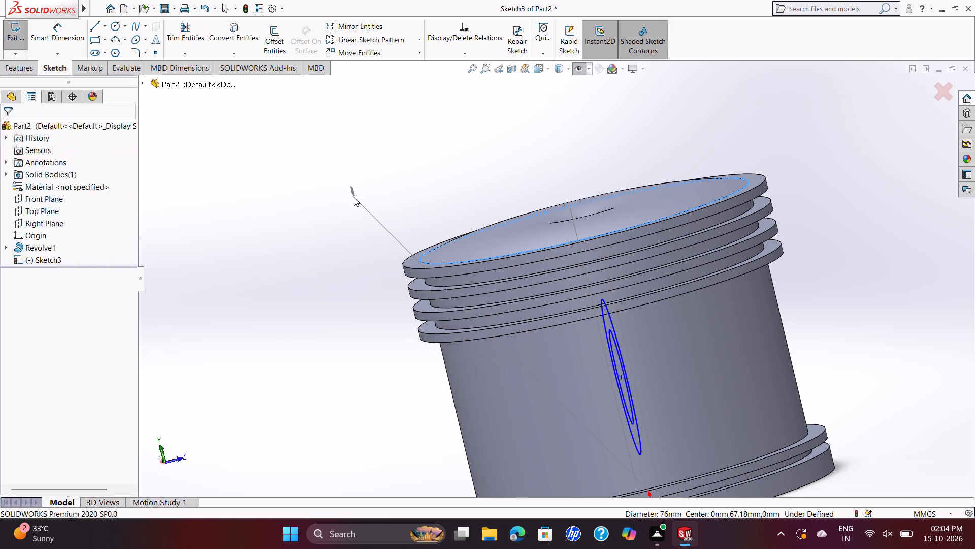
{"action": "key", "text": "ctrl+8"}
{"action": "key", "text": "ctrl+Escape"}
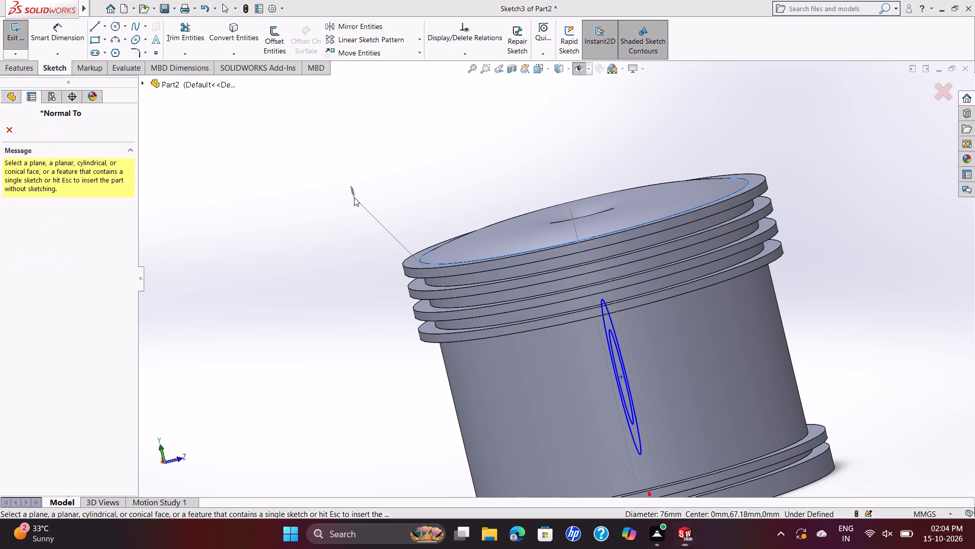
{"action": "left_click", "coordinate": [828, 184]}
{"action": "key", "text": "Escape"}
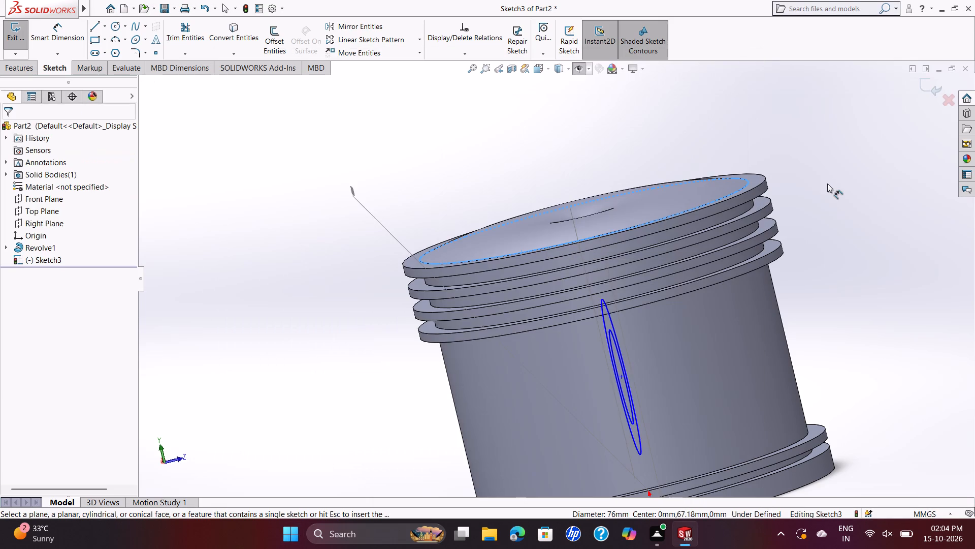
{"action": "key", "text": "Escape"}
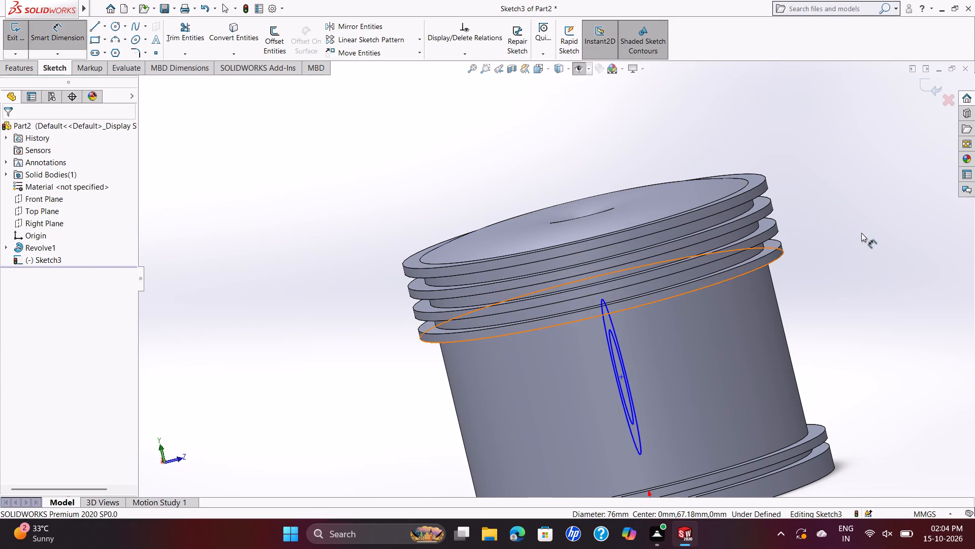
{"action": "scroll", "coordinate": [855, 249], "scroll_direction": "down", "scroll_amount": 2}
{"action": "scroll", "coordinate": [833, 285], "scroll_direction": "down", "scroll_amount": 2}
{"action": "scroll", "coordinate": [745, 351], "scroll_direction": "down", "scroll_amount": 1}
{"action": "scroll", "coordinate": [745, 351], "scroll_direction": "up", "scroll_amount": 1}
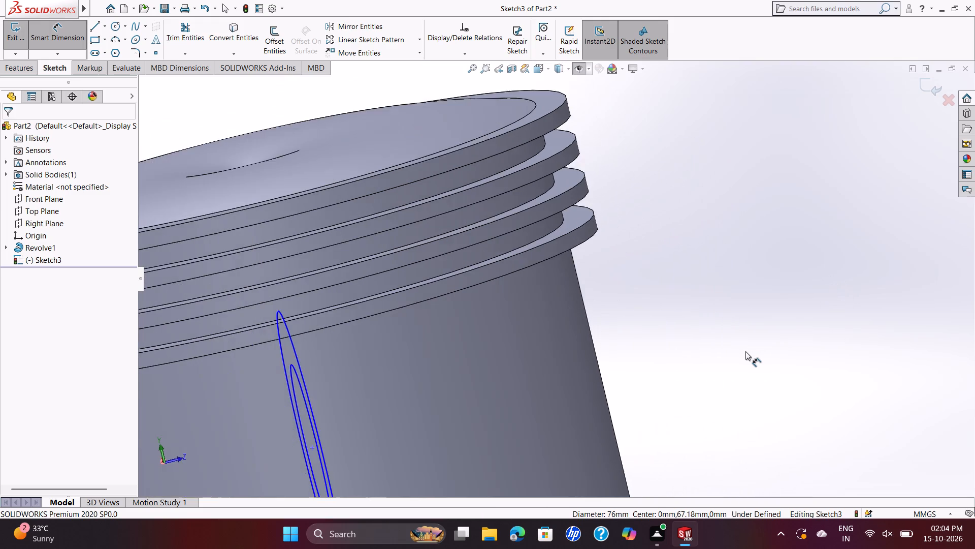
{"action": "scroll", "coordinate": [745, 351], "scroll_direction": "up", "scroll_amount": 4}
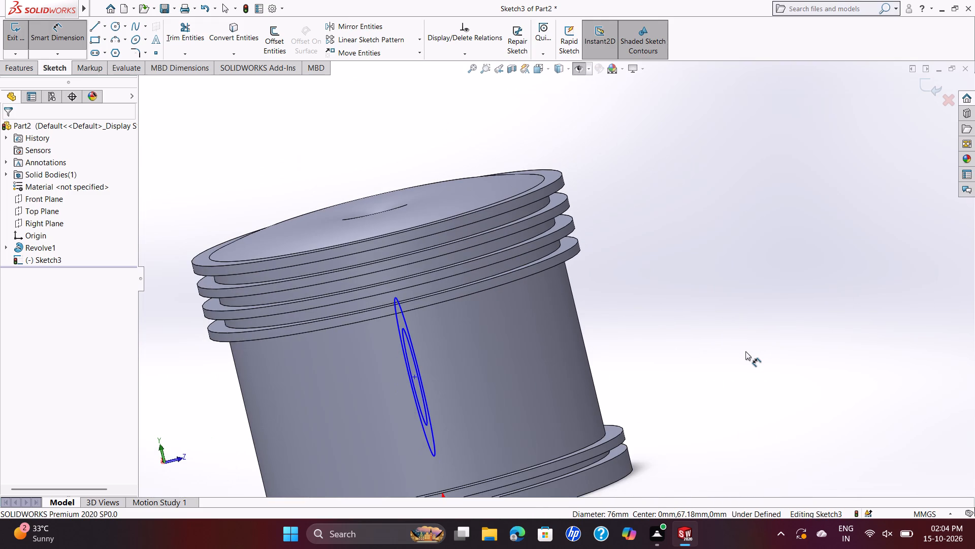
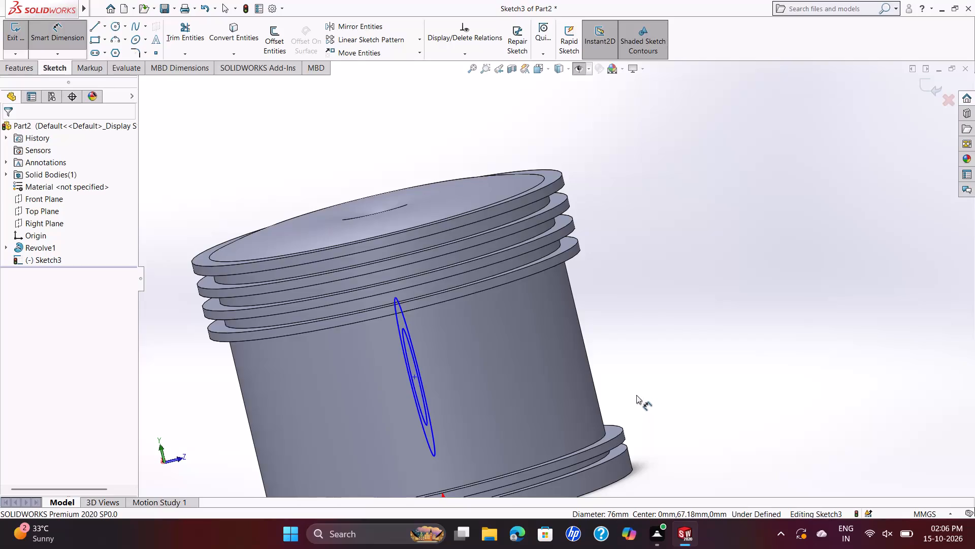
Examine the piston body and the concentric sketch circles from below and from several side angles.
{"action": "middle_click_drag", "start_coordinate": [615, 451], "coordinate": [683, 355]}
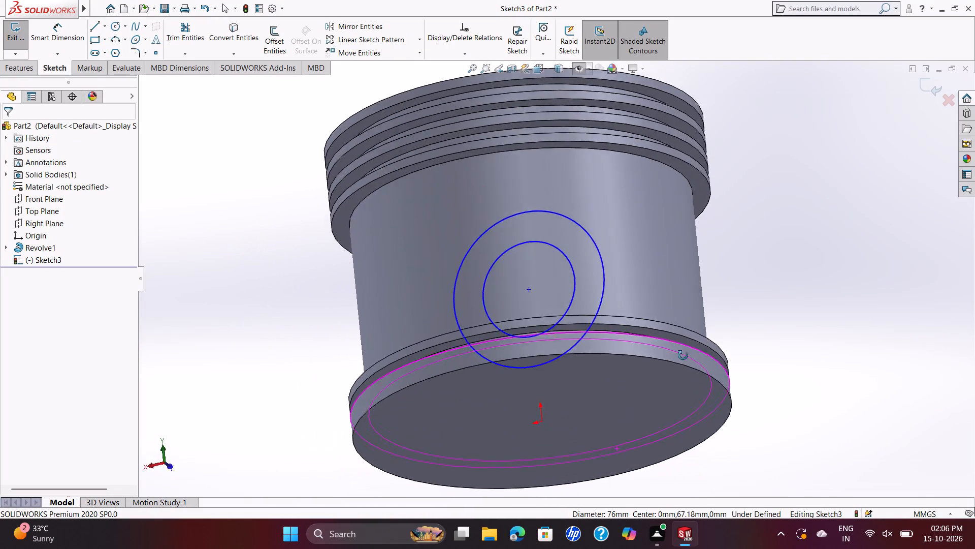
{"action": "middle_click_drag", "start_coordinate": [683, 355], "coordinate": [660, 355]}
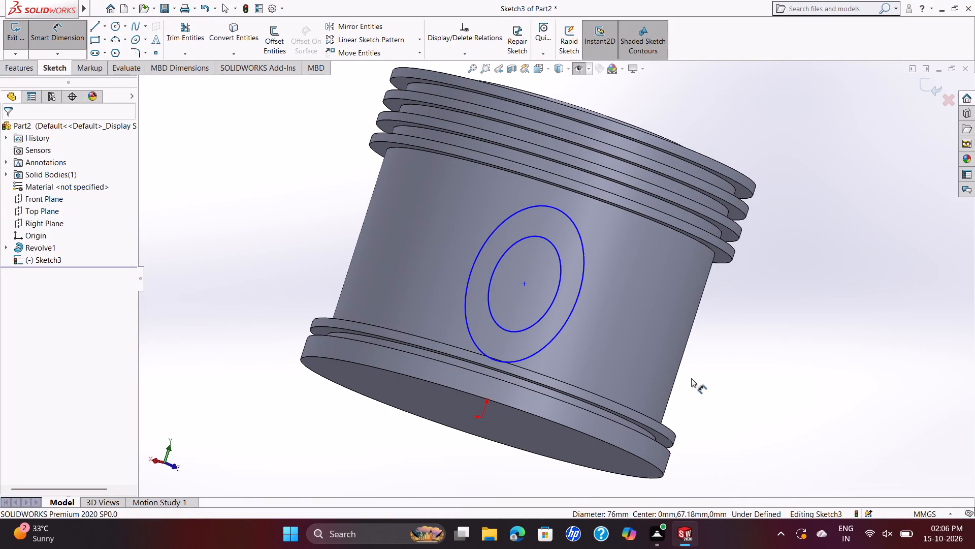
{"action": "left_click_drag", "start_coordinate": [684, 399], "coordinate": [672, 400]}
{"action": "middle_click_drag", "start_coordinate": [666, 398], "coordinate": [552, 267]}
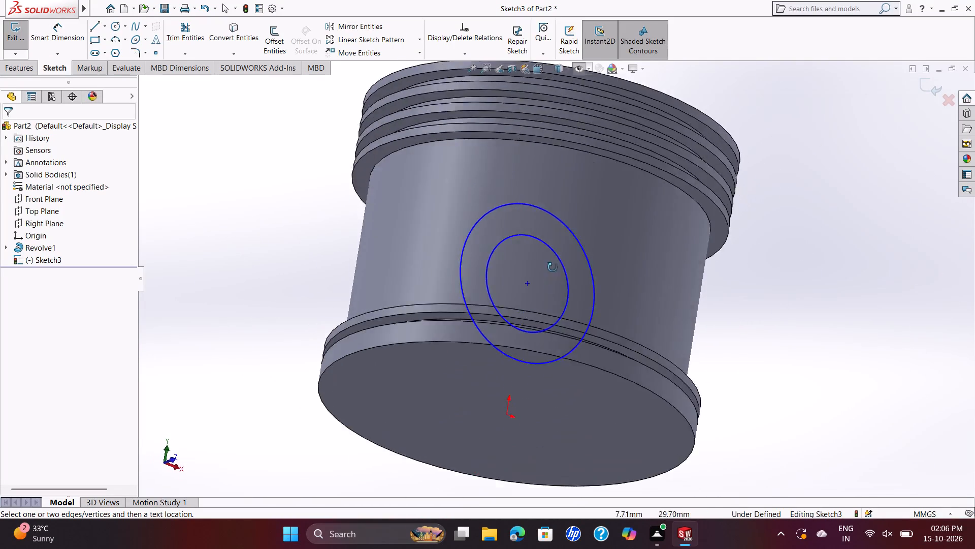
{"action": "middle_click_drag", "start_coordinate": [552, 267], "coordinate": [628, 129]}
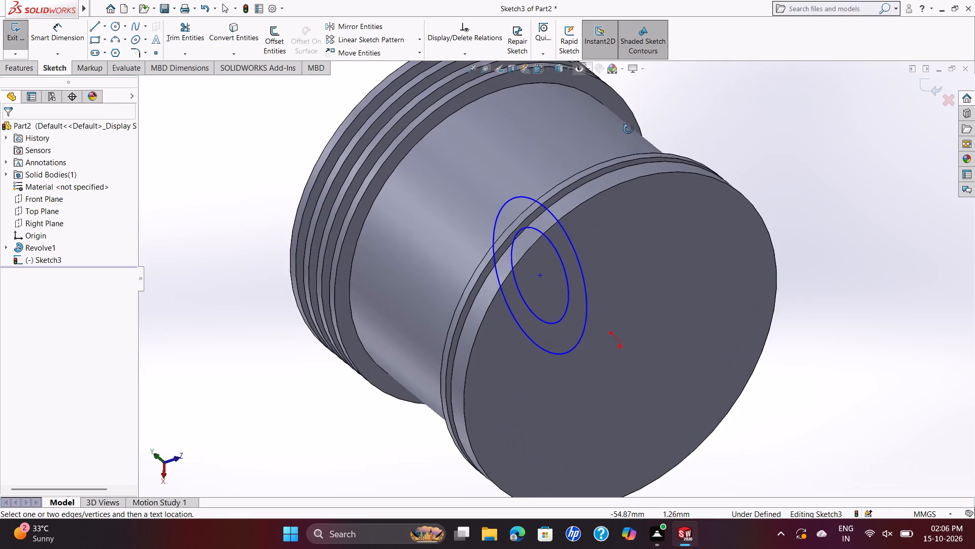
{"action": "middle_click_drag", "start_coordinate": [628, 129], "coordinate": [643, 74]}
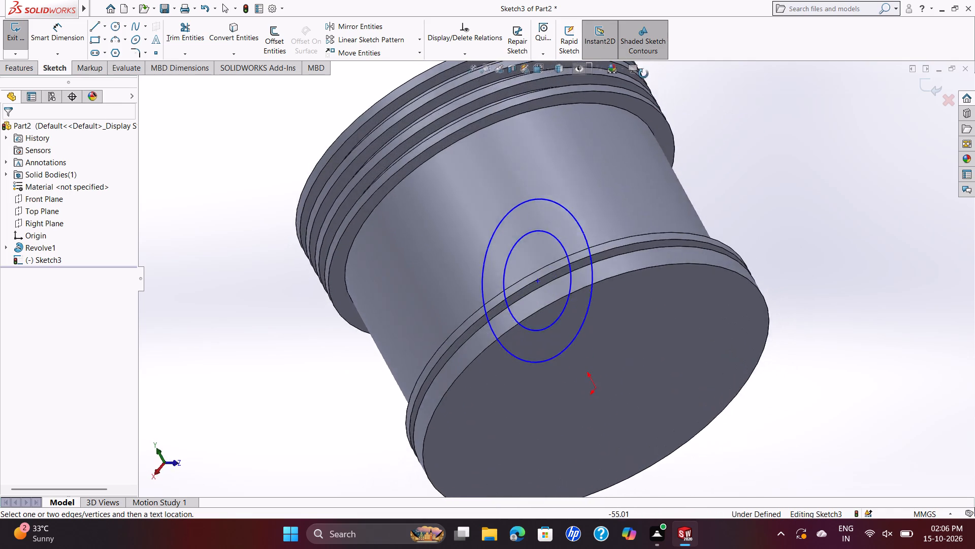
{"action": "middle_click_drag", "start_coordinate": [643, 74], "coordinate": [636, 96]}
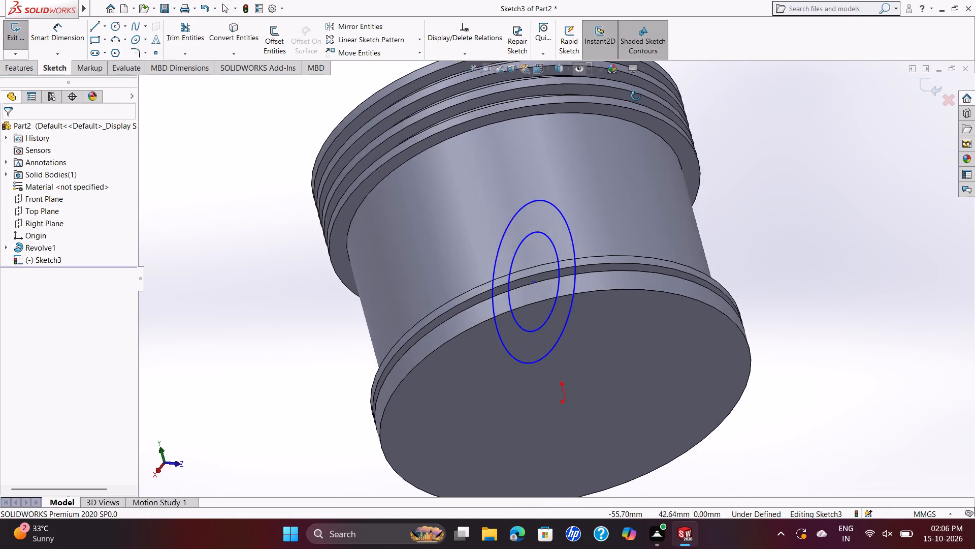
{"action": "middle_click_drag", "start_coordinate": [636, 96], "coordinate": [537, 77]}
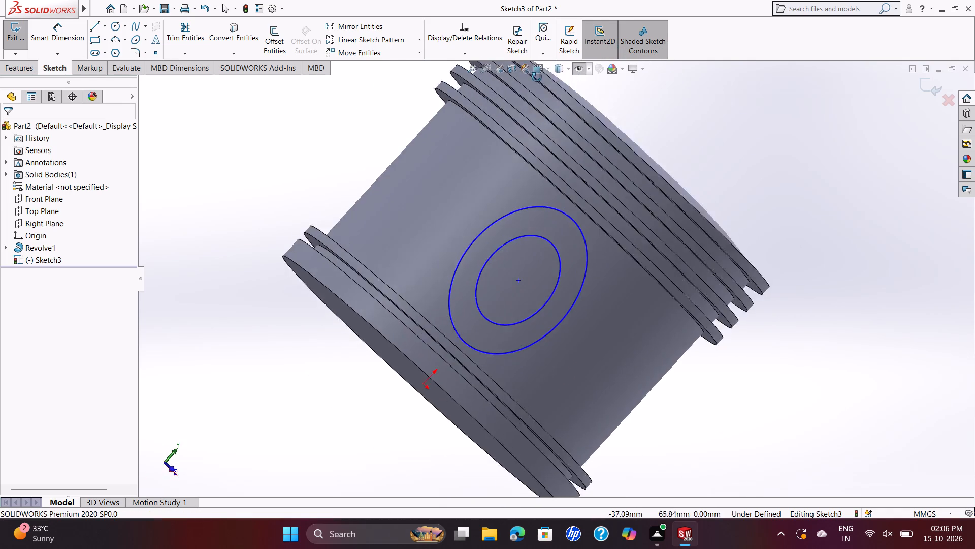
{"action": "middle_click_drag", "start_coordinate": [537, 77], "coordinate": [799, 193]}
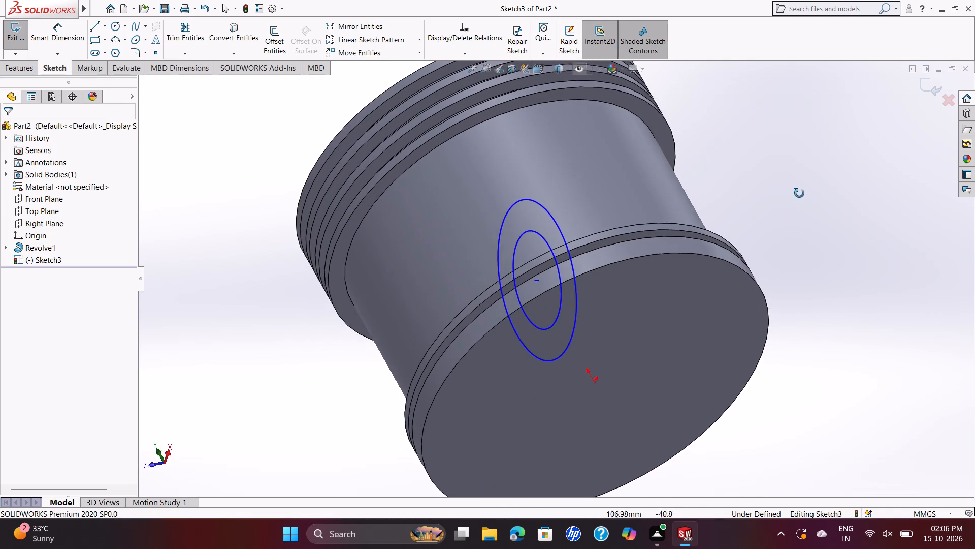
{"action": "middle_click_drag", "start_coordinate": [799, 193], "coordinate": [799, 195]}
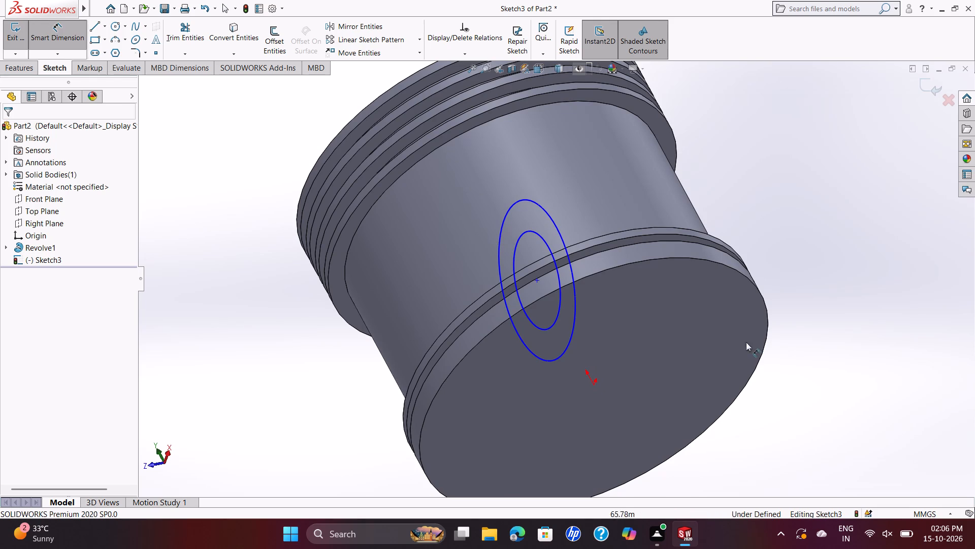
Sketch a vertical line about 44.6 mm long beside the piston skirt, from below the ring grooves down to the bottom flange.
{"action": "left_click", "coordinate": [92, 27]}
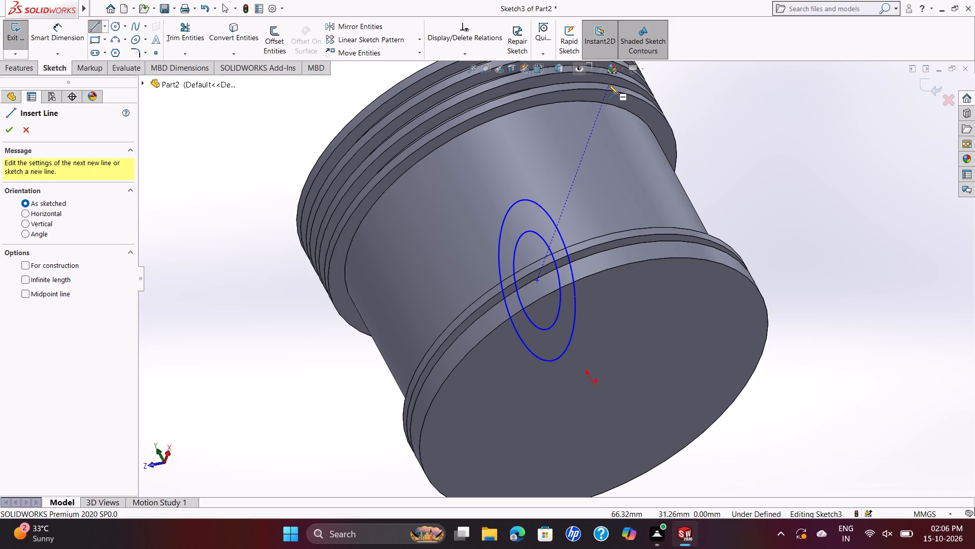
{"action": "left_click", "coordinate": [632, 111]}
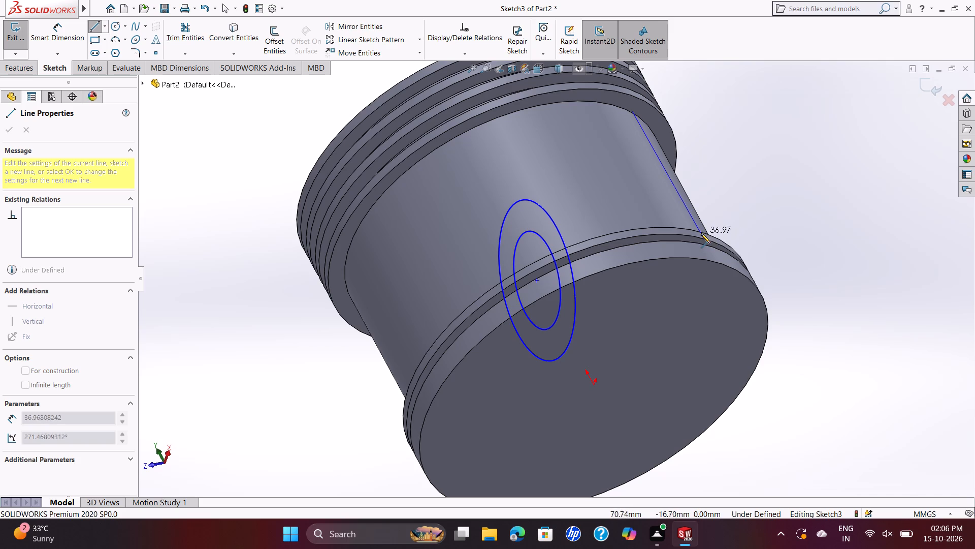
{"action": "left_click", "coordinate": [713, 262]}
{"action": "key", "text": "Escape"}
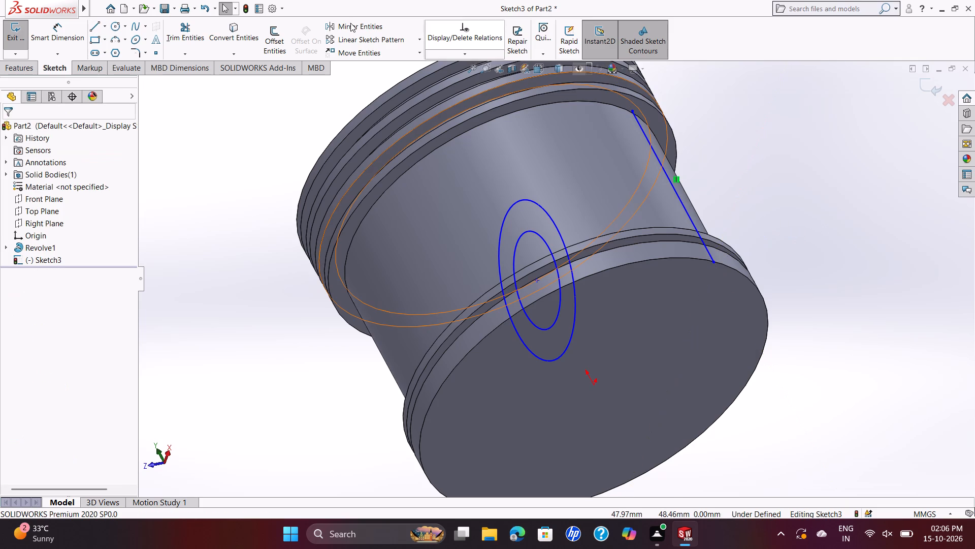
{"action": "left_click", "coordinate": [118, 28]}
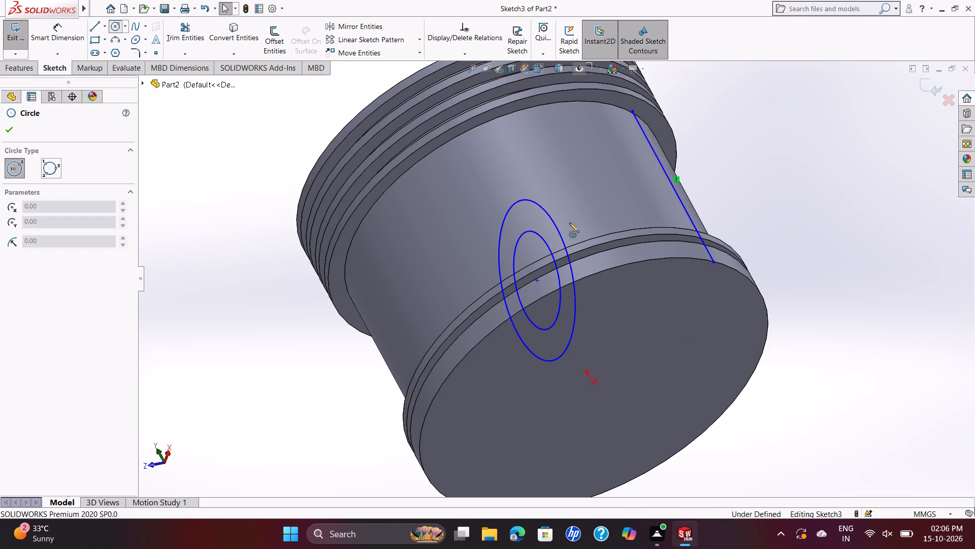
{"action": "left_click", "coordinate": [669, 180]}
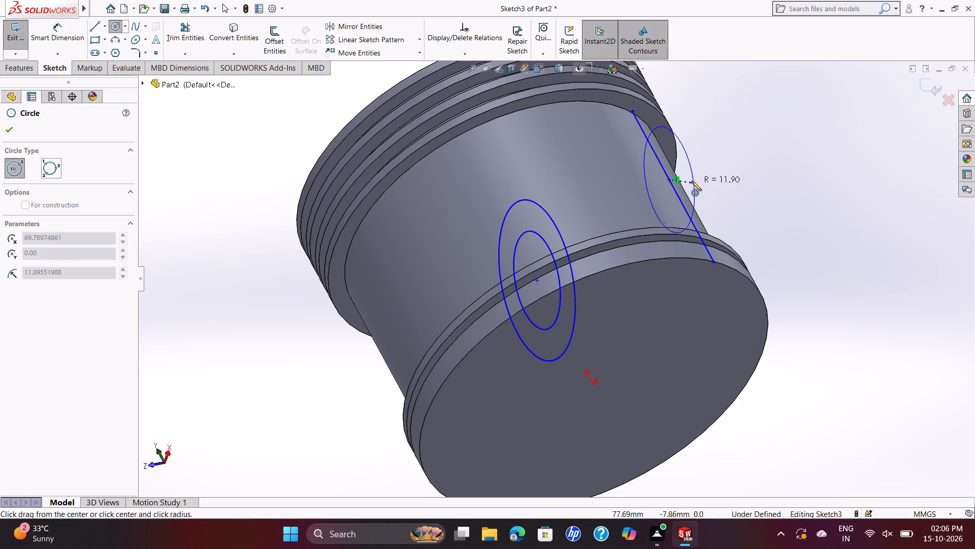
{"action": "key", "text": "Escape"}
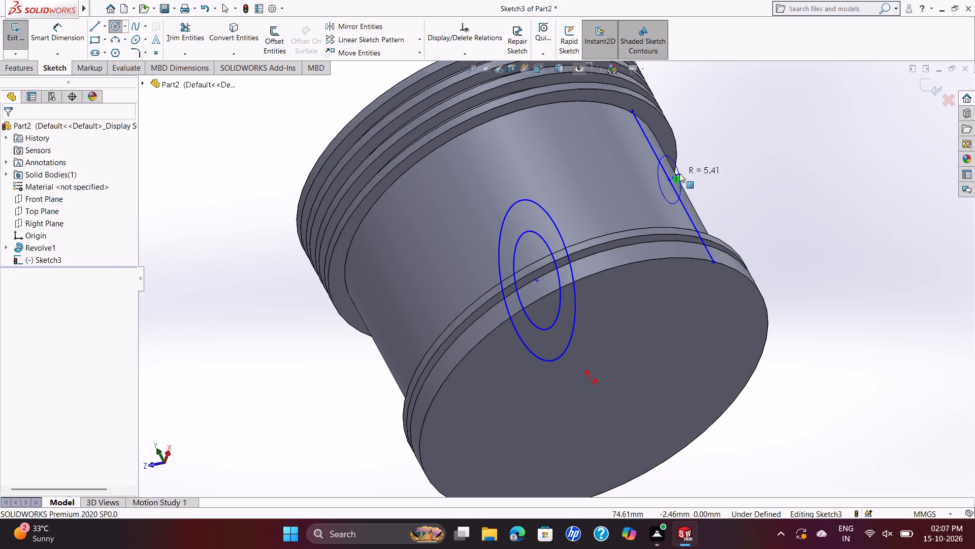
Delete both concentric circles, the inner pin-hole circle and the outer pin-boss circle, from the sketch.
{"action": "left_click", "coordinate": [548, 215]}
{"action": "left_click", "coordinate": [540, 234]}
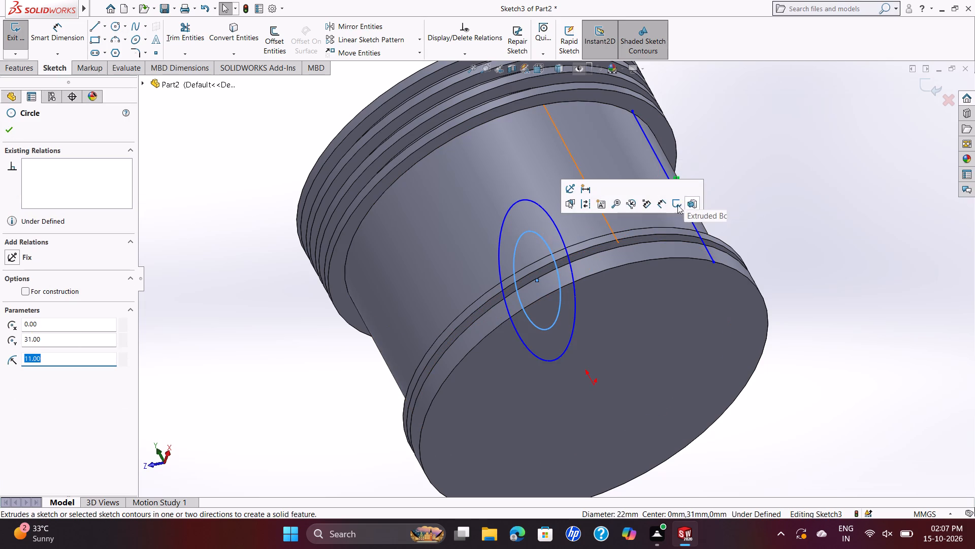
{"action": "key", "text": "Delete"}
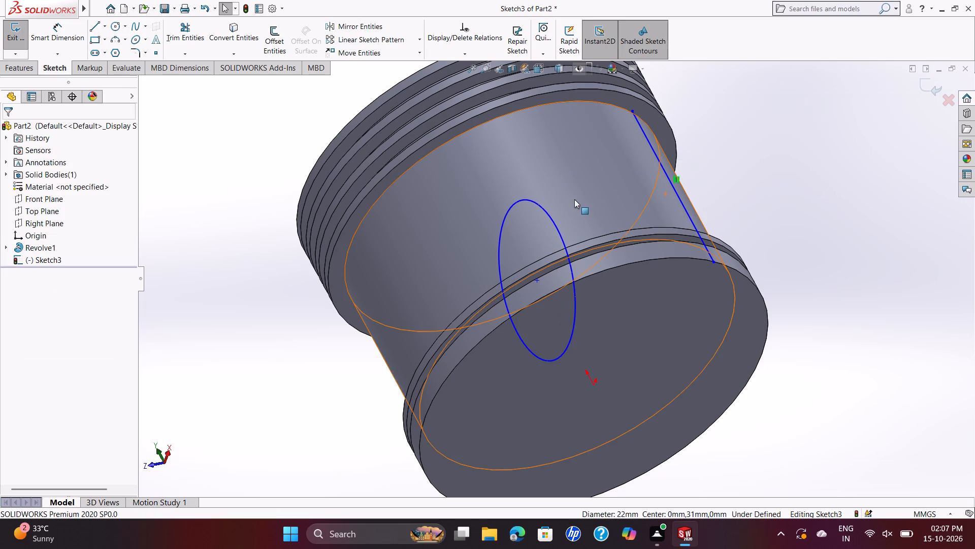
{"action": "left_click", "coordinate": [555, 220]}
{"action": "key", "text": "Escape"}
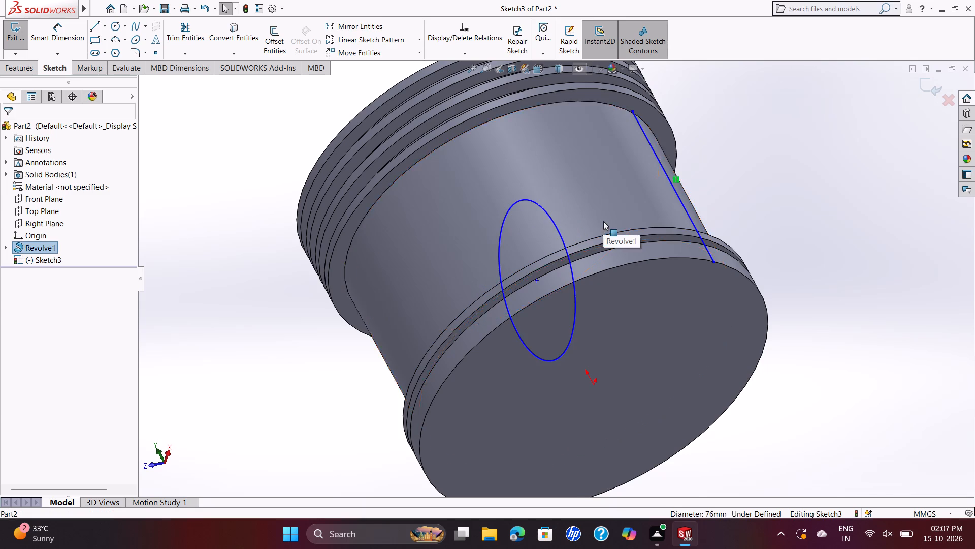
{"action": "left_click", "coordinate": [555, 227]}
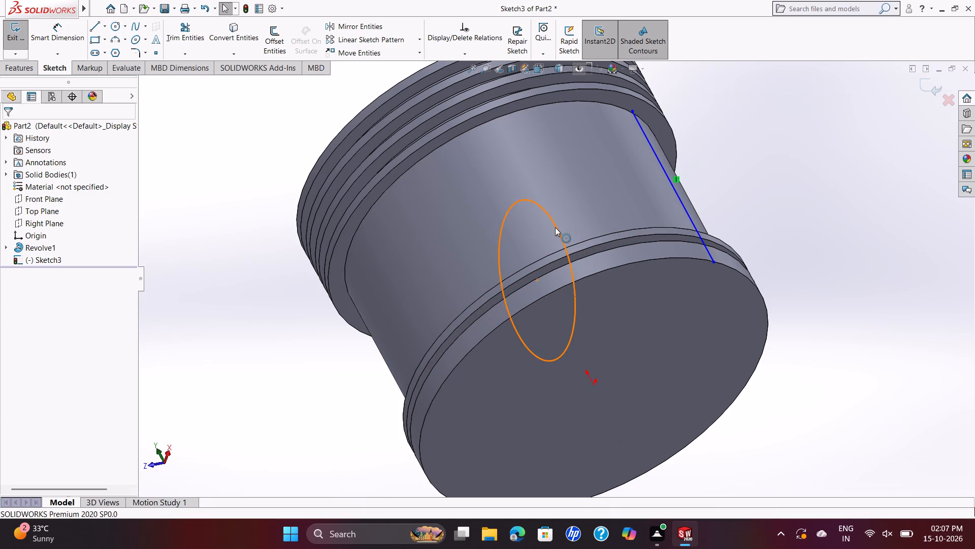
{"action": "key", "text": "Delete"}
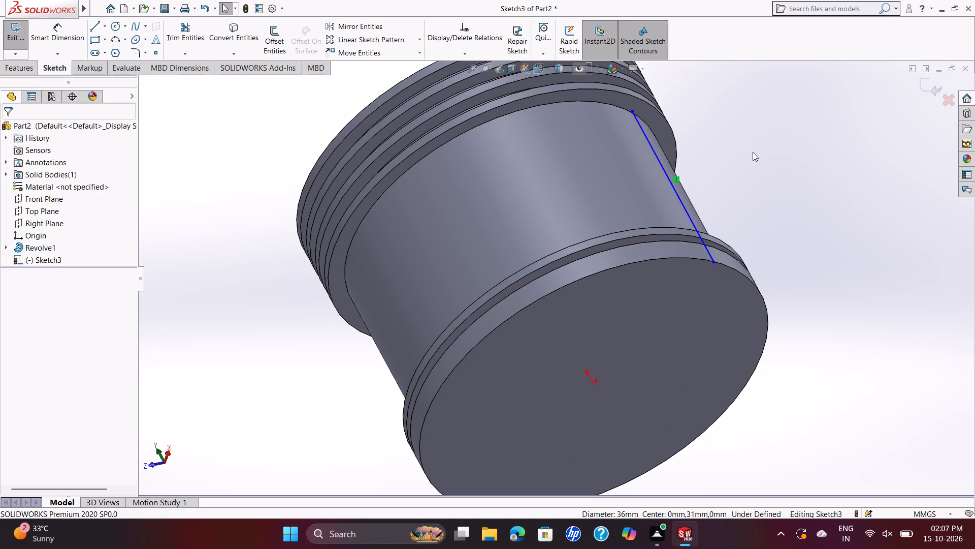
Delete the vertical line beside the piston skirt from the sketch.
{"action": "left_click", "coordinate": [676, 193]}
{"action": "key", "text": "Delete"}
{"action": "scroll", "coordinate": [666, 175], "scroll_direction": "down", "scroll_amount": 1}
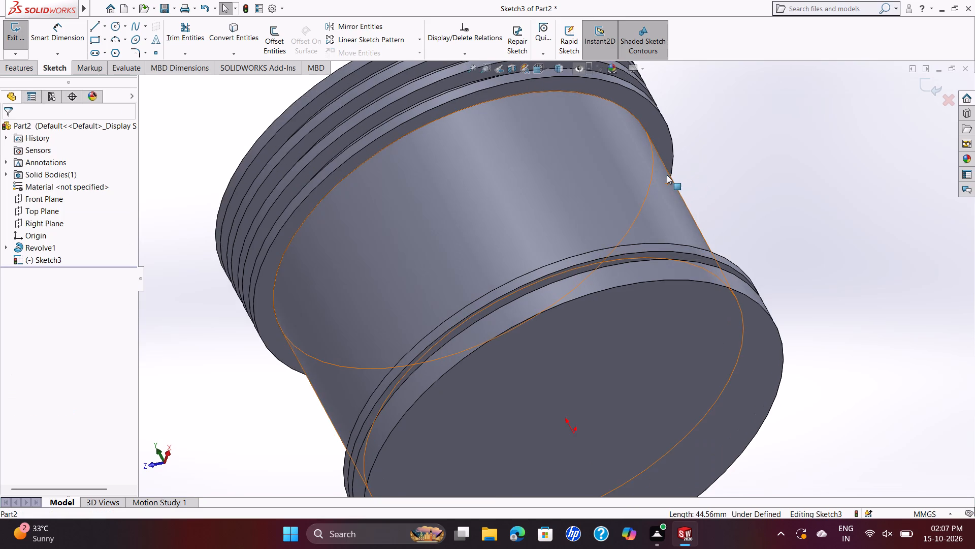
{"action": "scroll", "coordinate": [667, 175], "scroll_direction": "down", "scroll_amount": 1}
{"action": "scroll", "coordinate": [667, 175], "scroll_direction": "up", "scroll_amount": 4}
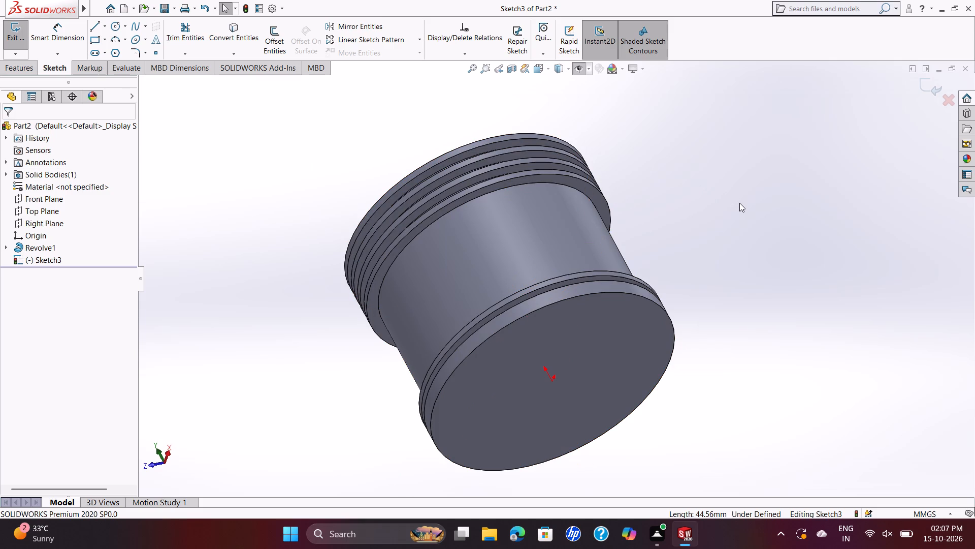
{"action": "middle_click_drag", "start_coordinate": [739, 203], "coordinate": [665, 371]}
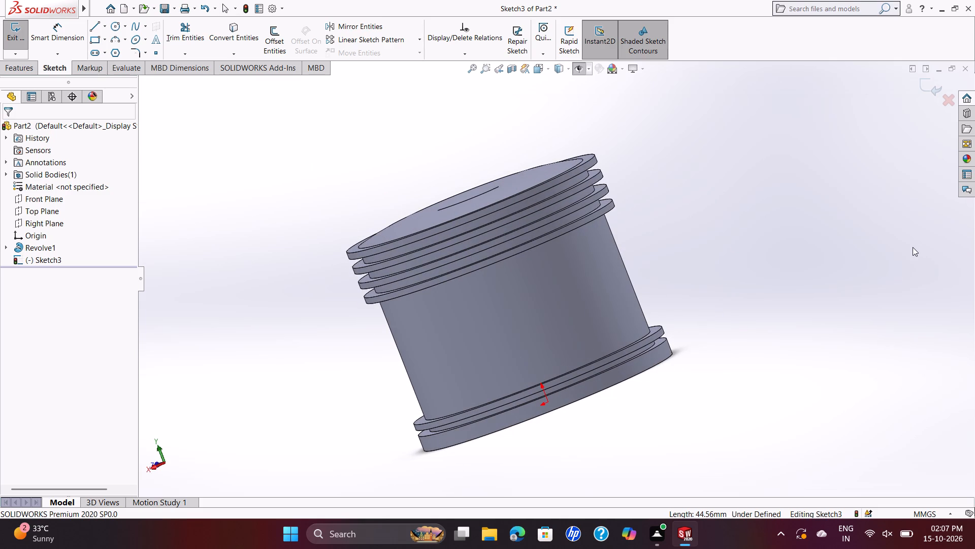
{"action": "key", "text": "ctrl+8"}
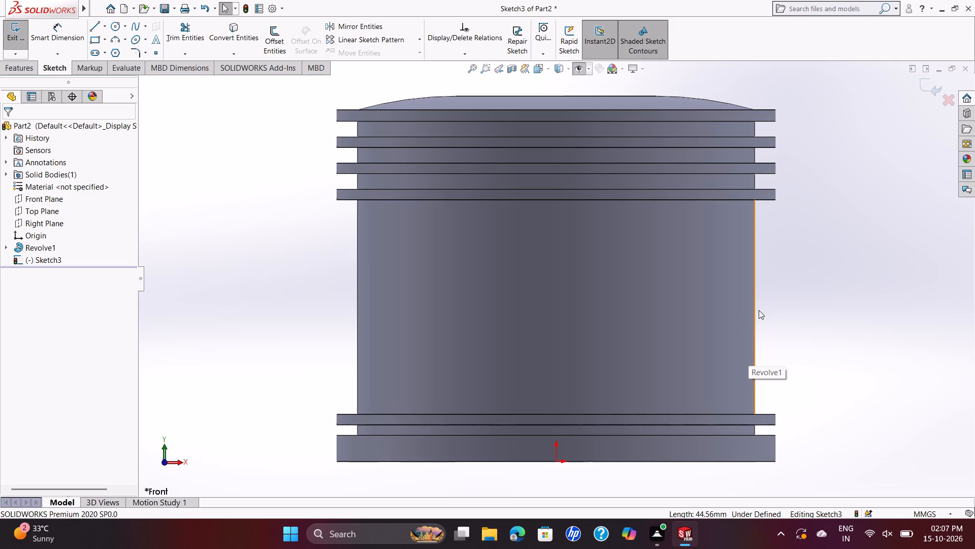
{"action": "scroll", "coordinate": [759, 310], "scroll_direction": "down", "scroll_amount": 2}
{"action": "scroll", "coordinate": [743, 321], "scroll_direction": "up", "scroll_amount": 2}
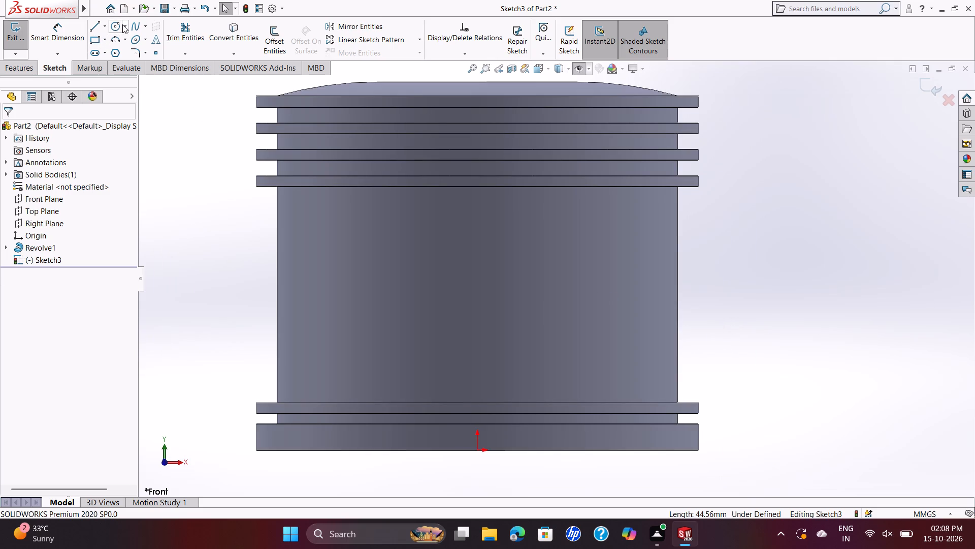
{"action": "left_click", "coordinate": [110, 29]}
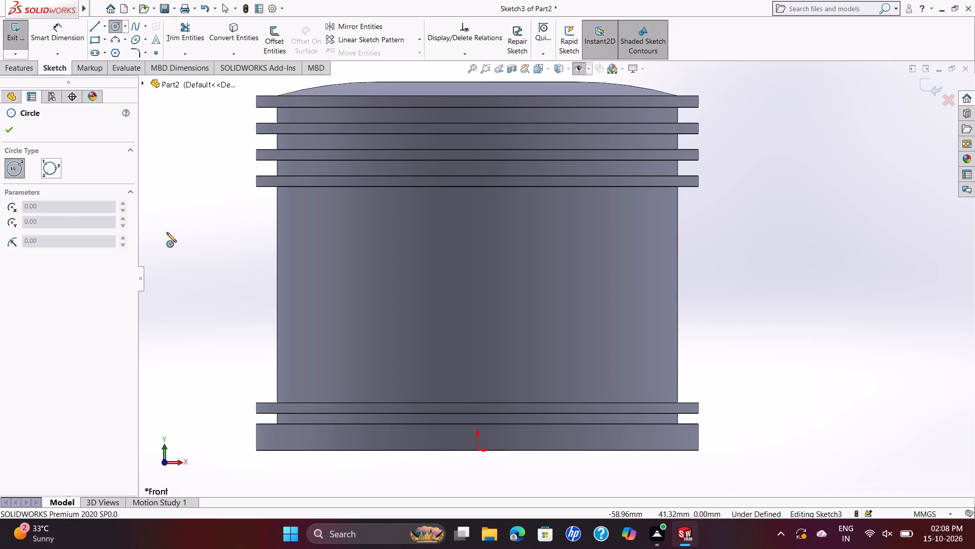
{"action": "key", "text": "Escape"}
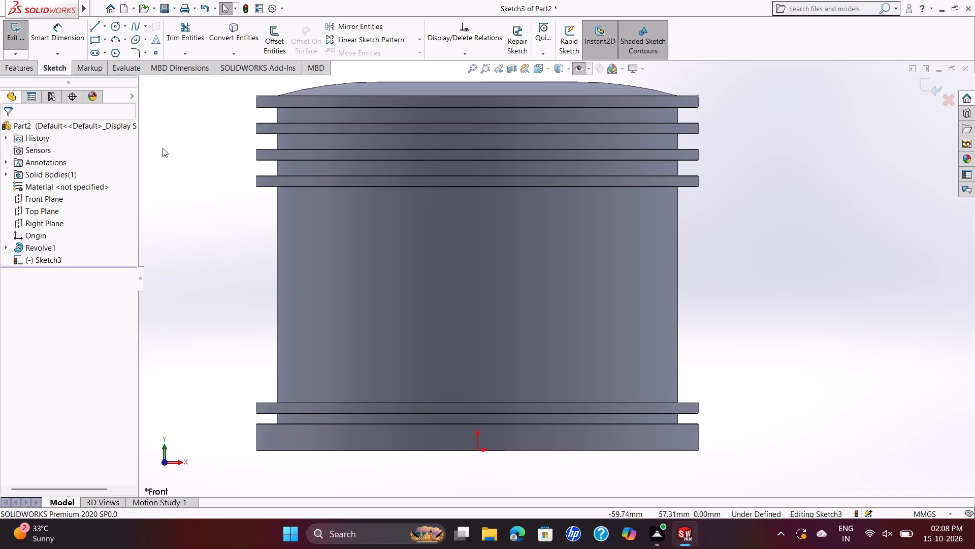
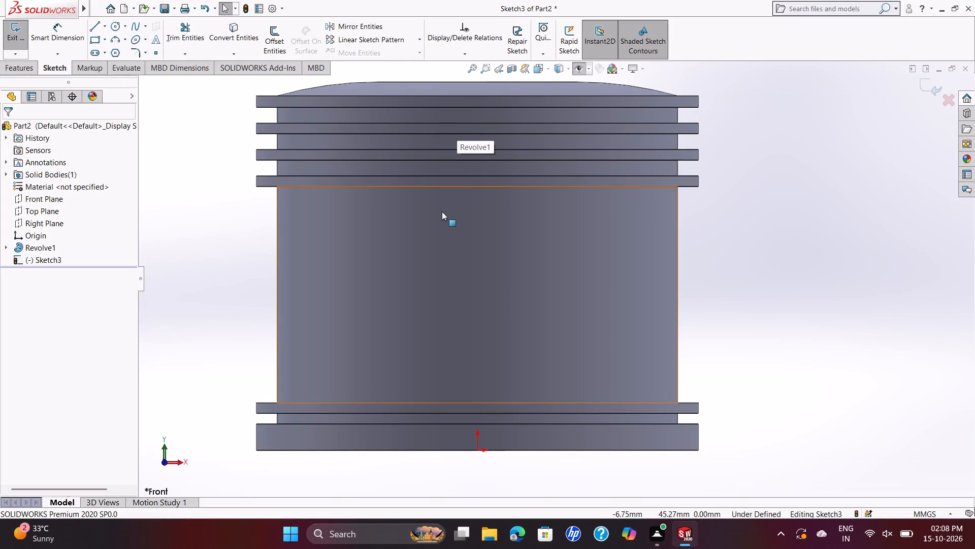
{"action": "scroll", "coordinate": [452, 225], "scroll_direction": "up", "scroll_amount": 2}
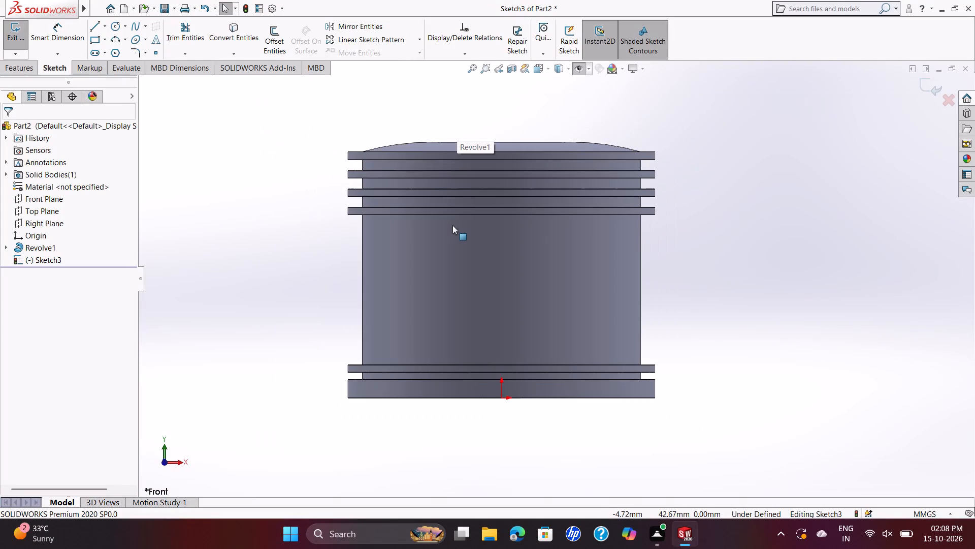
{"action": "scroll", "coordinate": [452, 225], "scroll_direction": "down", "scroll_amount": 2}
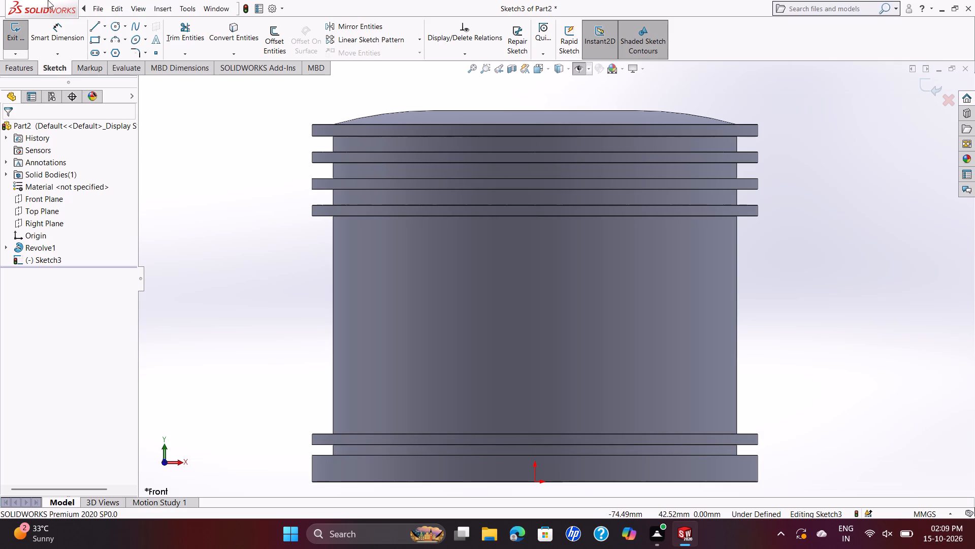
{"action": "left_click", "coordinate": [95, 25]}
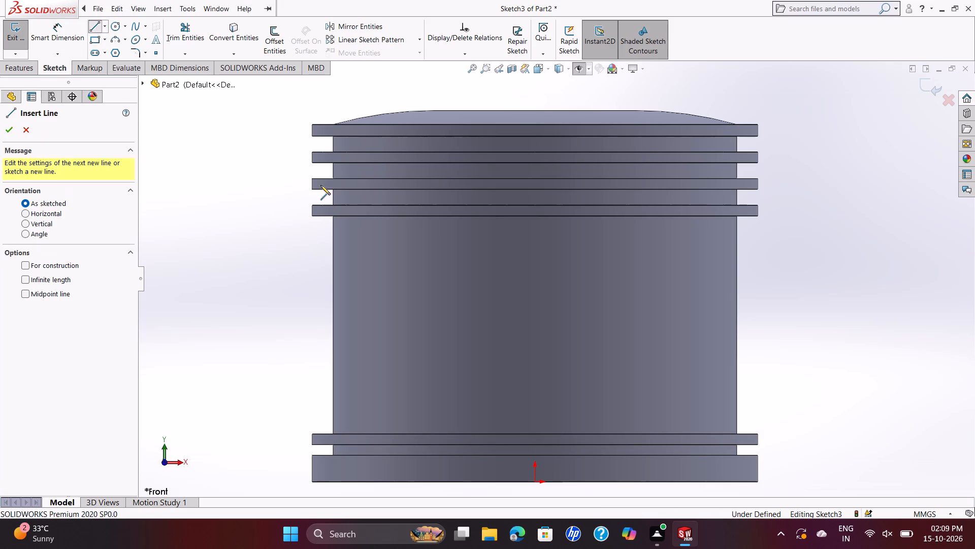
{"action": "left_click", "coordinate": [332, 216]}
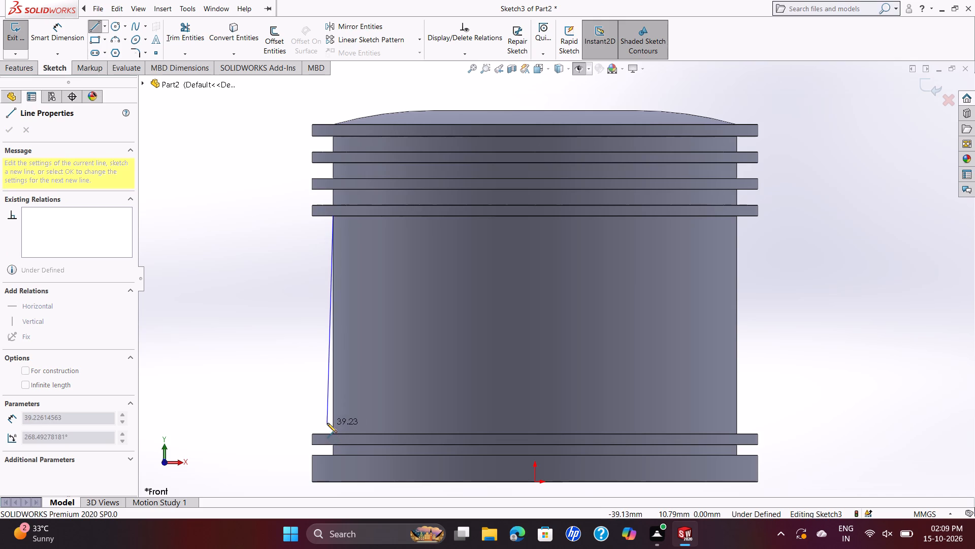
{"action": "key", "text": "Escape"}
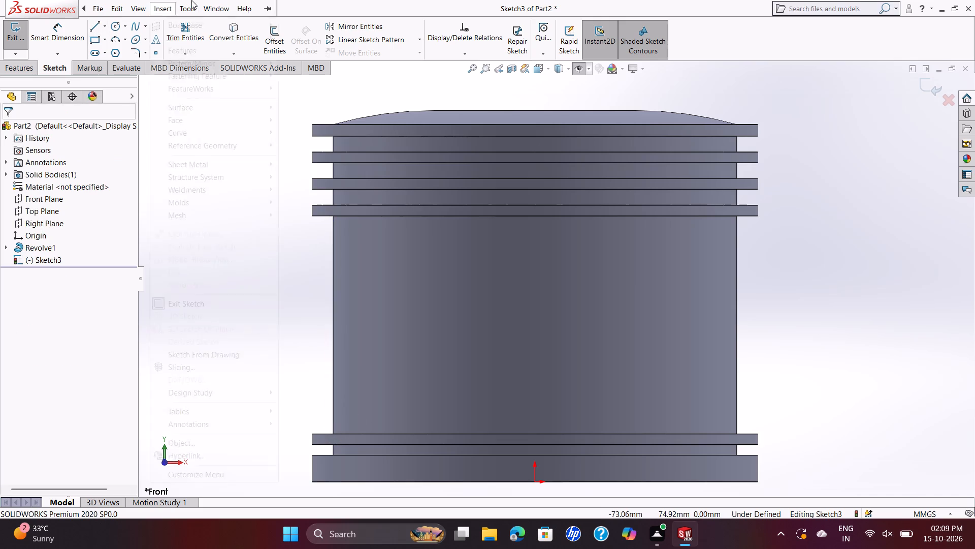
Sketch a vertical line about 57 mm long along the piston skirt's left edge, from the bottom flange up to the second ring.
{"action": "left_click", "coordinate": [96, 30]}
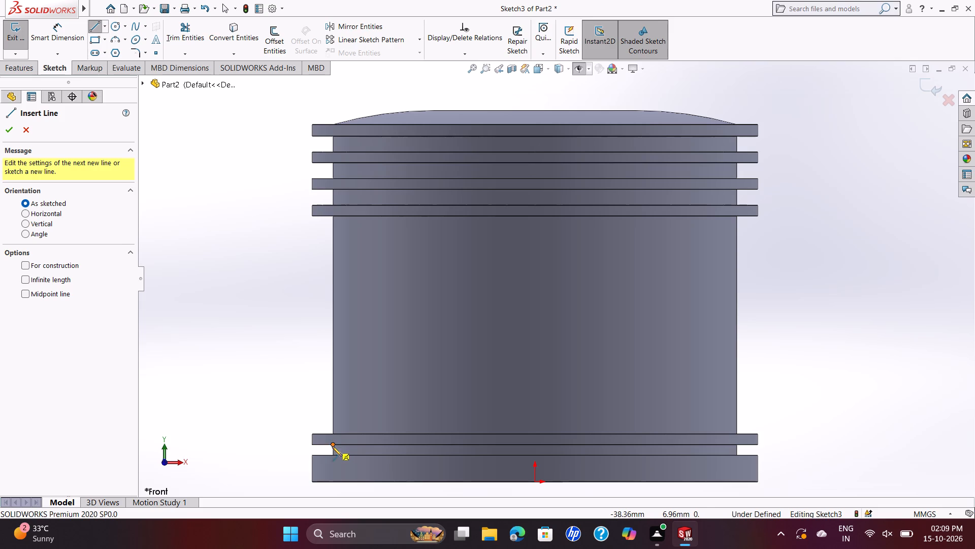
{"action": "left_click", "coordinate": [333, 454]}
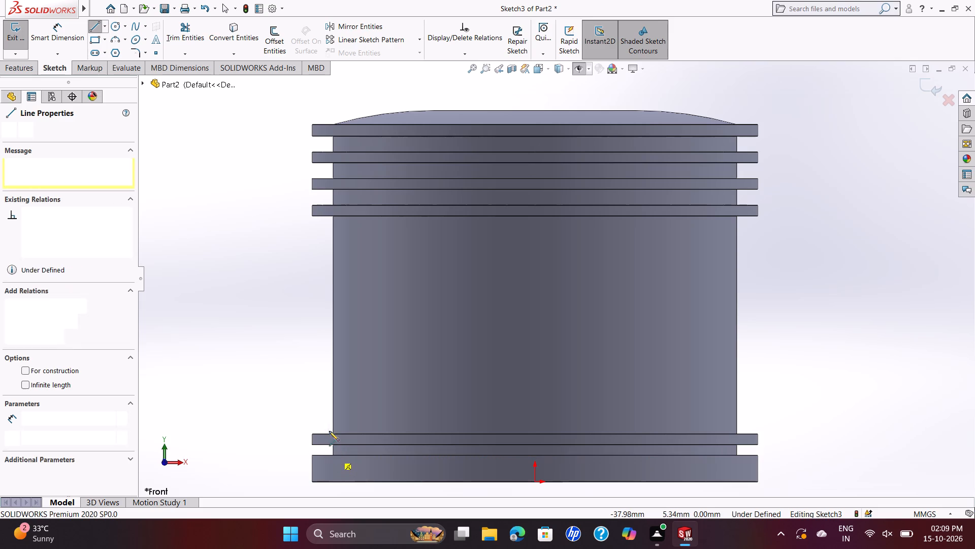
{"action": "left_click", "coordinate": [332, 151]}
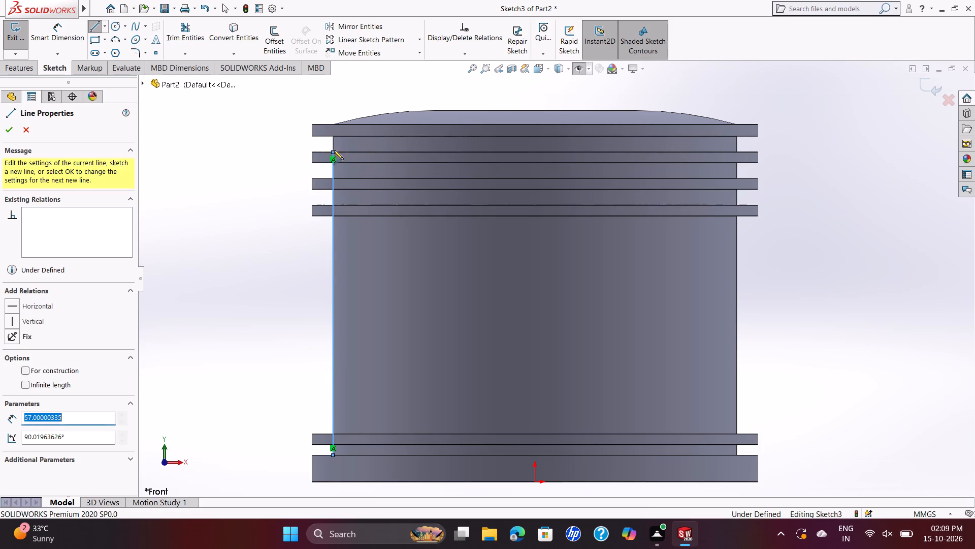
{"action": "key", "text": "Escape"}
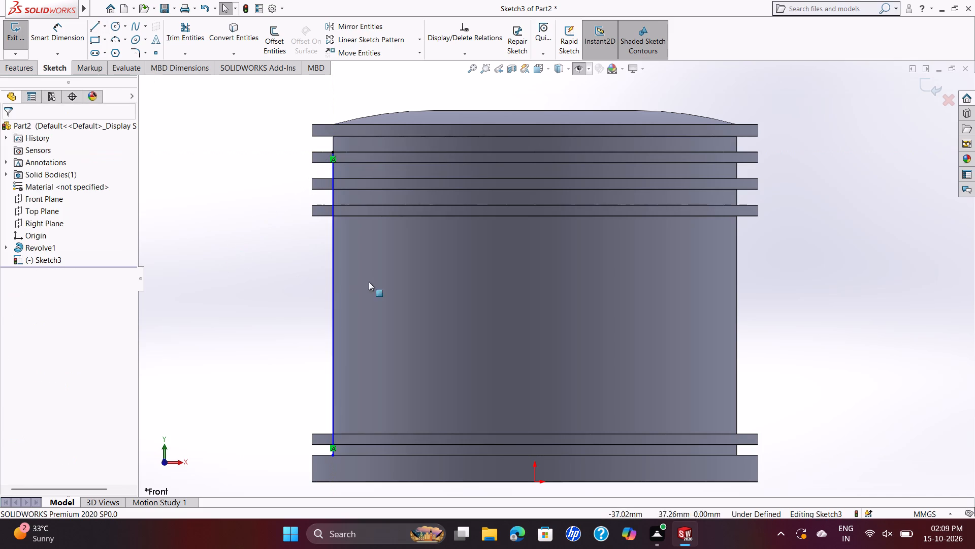
Sketch the outer pin-boss circle centred near the vertical line's midpoint and set its radius to 18 mm.
{"action": "middle_click_drag", "start_coordinate": [383, 278], "coordinate": [424, 278]}
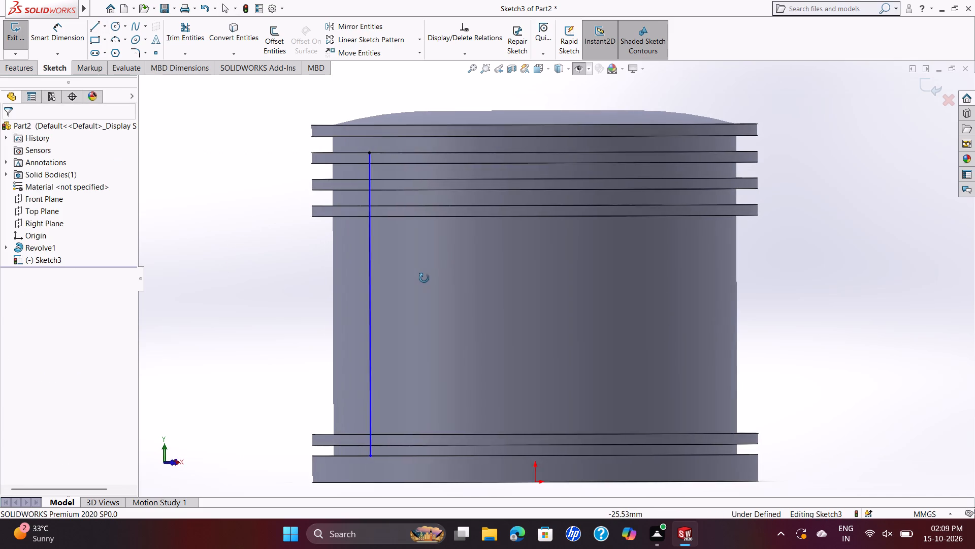
{"action": "middle_click_drag", "start_coordinate": [424, 278], "coordinate": [461, 282]}
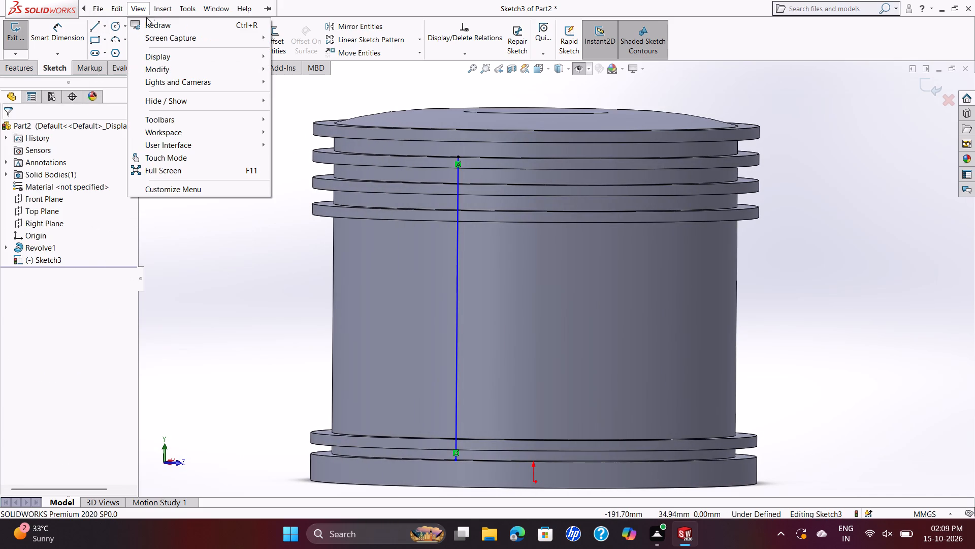
{"action": "left_click", "coordinate": [116, 23]}
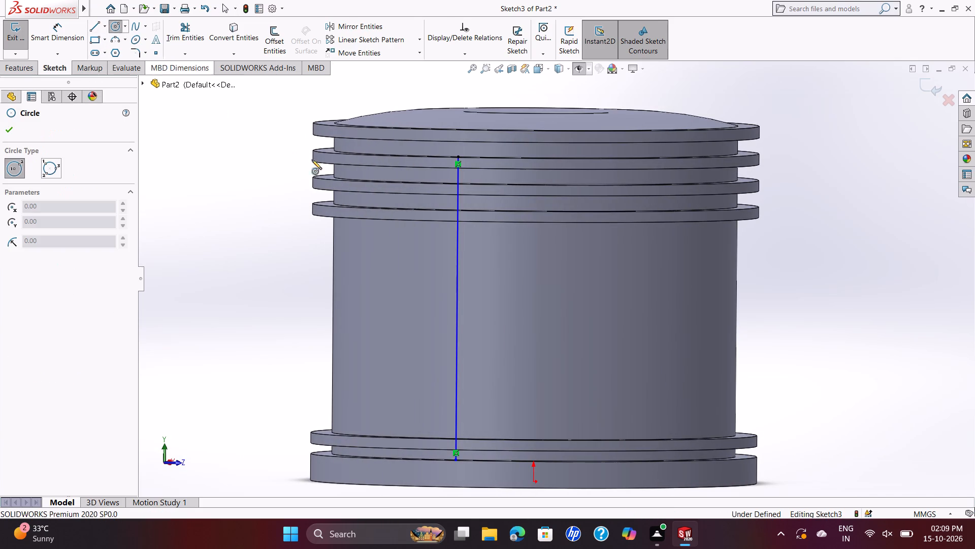
{"action": "left_click", "coordinate": [456, 308]}
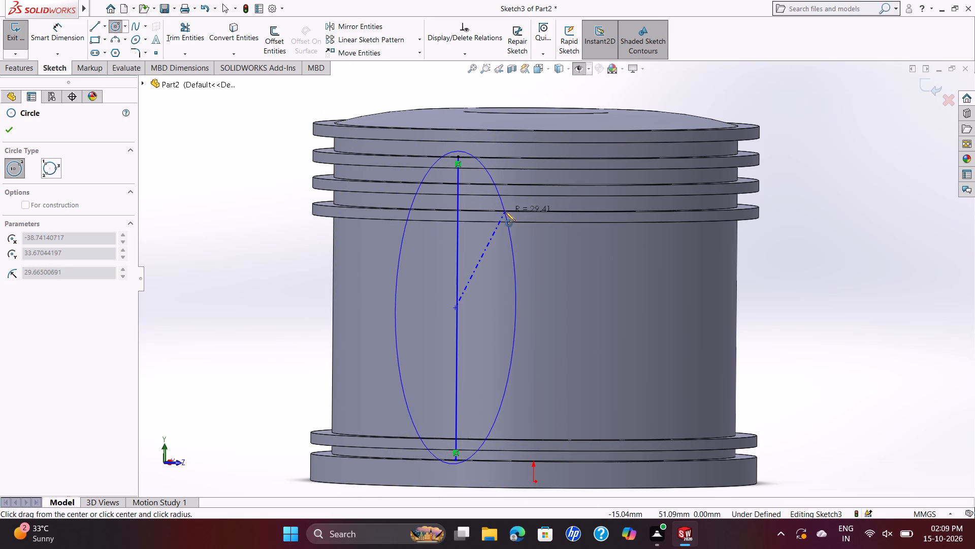
{"action": "type", "text": "18"}
{"action": "key", "text": "Return"}
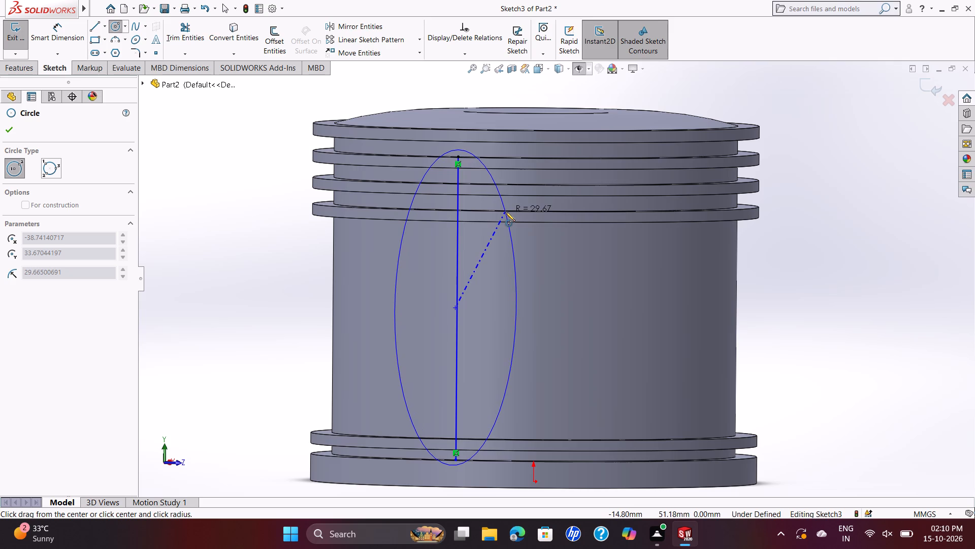
{"action": "left_click", "coordinate": [489, 280]}
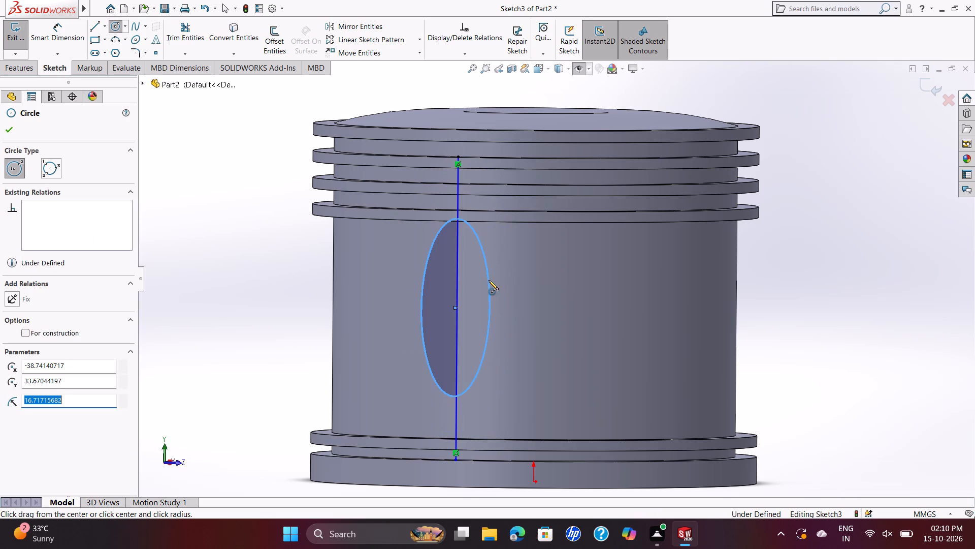
{"action": "type", "text": "18"}
{"action": "key", "text": "Return"}
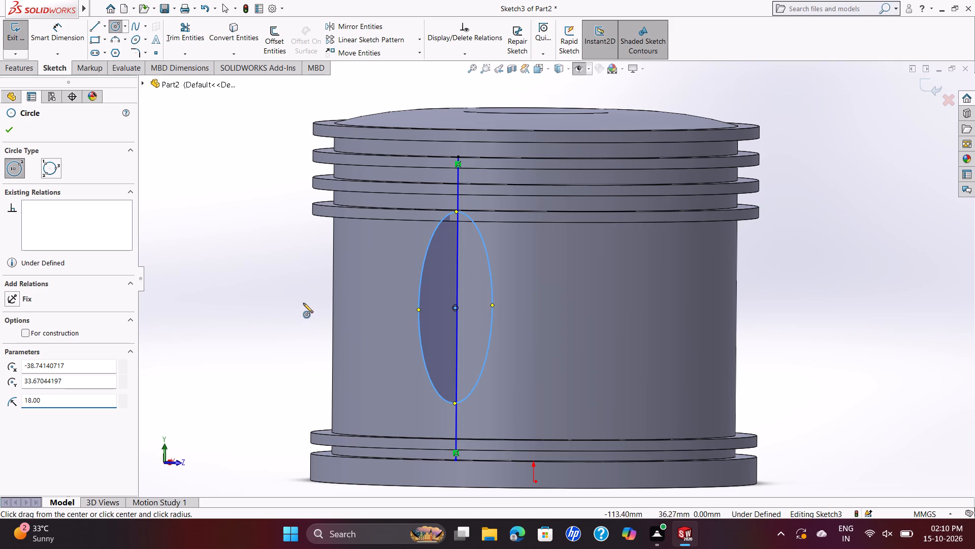
Sketch the inner pin-hole circle concentric with the pin-boss circle and set its radius to 11 mm.
{"action": "left_click", "coordinate": [457, 309]}
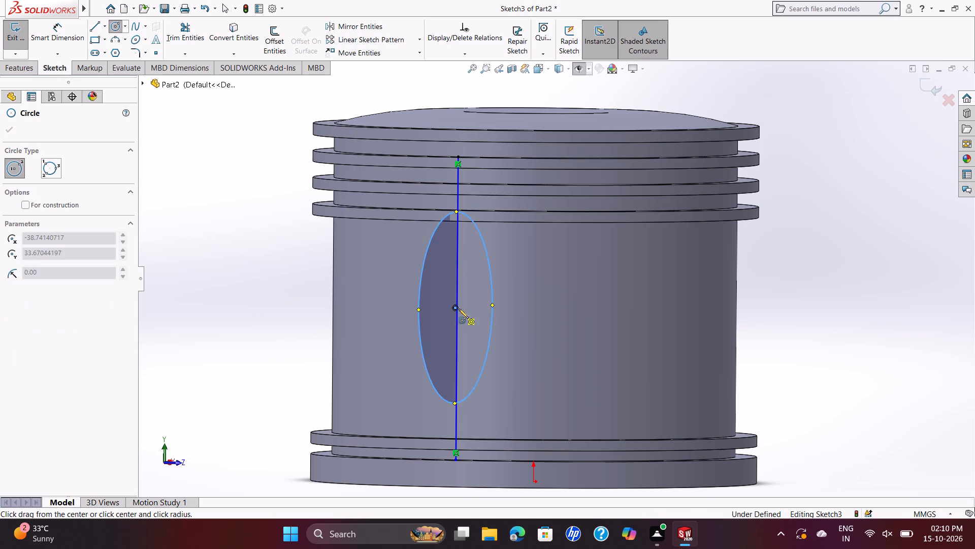
{"action": "left_click", "coordinate": [473, 313]}
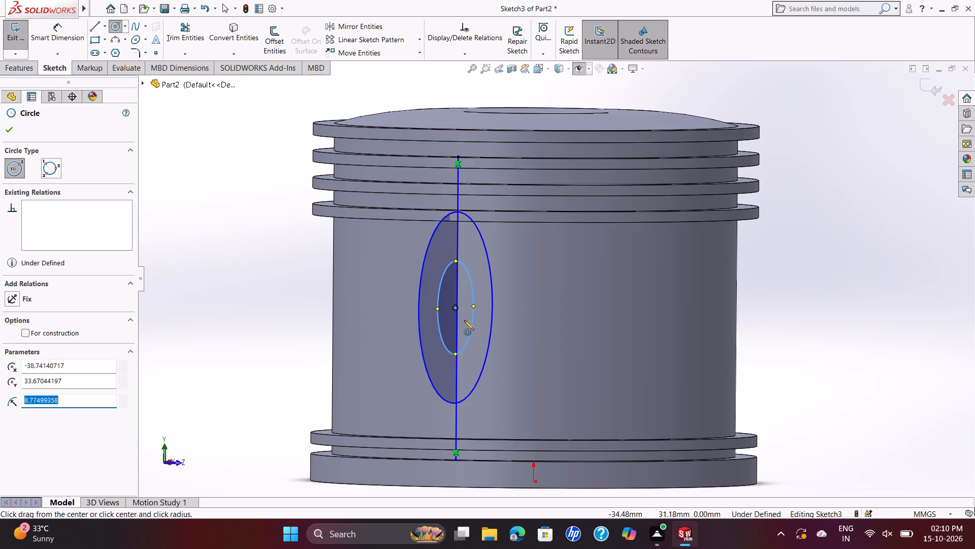
{"action": "type", "text": "11"}
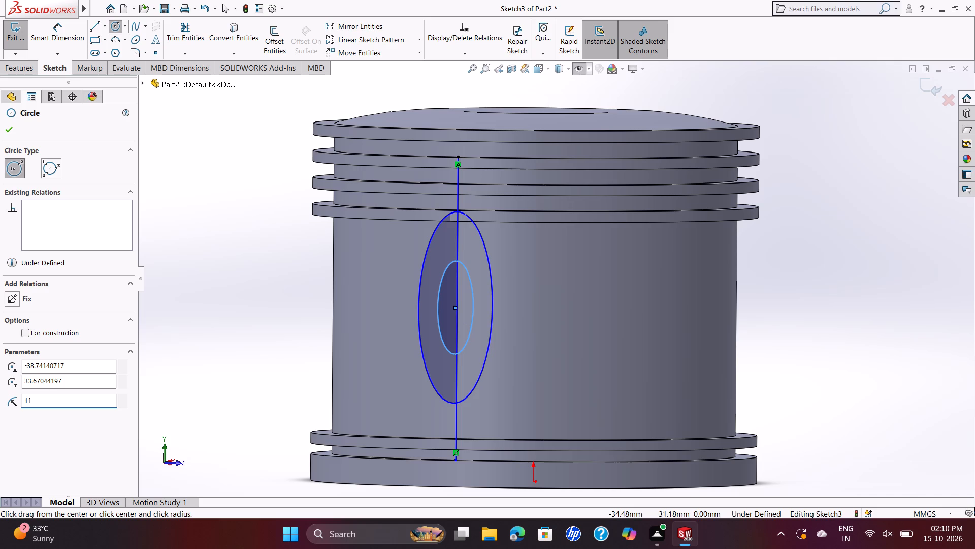
{"action": "key", "text": "Return"}
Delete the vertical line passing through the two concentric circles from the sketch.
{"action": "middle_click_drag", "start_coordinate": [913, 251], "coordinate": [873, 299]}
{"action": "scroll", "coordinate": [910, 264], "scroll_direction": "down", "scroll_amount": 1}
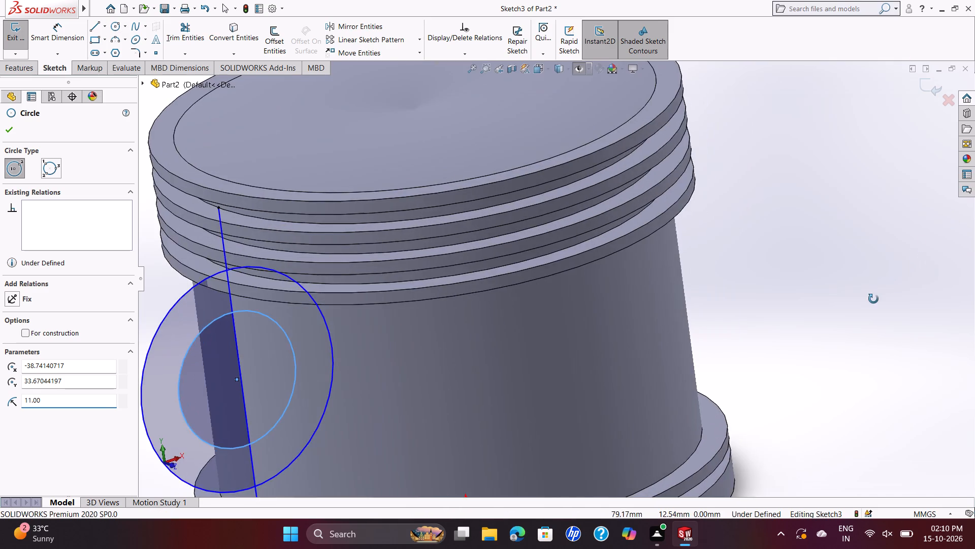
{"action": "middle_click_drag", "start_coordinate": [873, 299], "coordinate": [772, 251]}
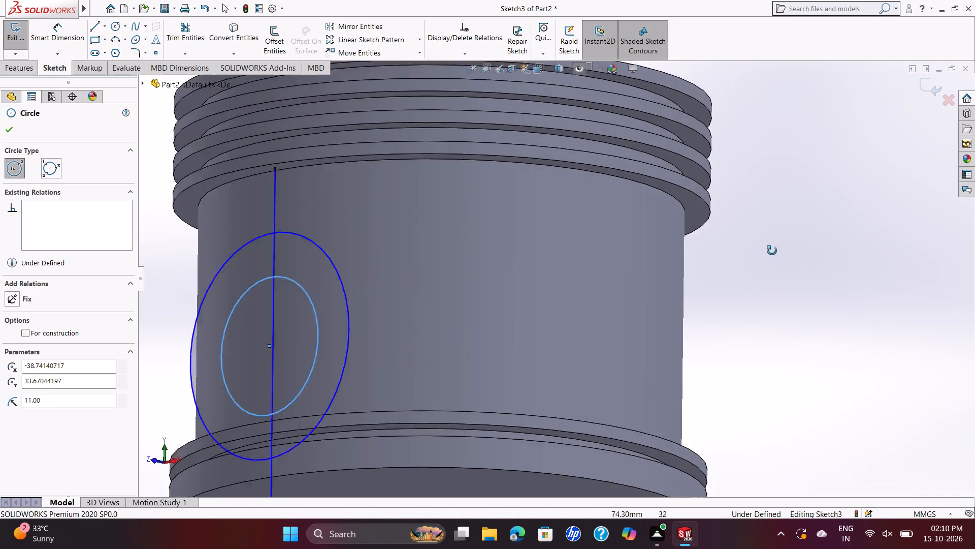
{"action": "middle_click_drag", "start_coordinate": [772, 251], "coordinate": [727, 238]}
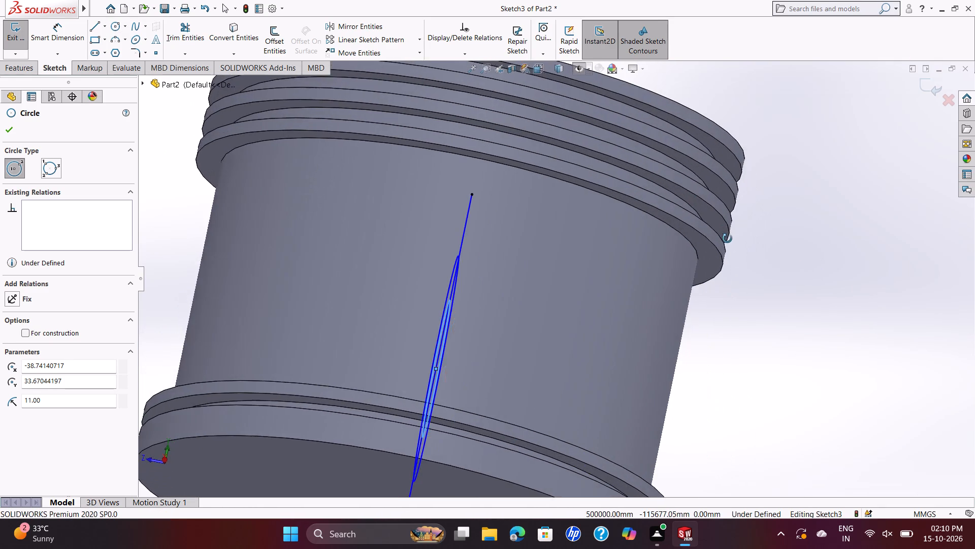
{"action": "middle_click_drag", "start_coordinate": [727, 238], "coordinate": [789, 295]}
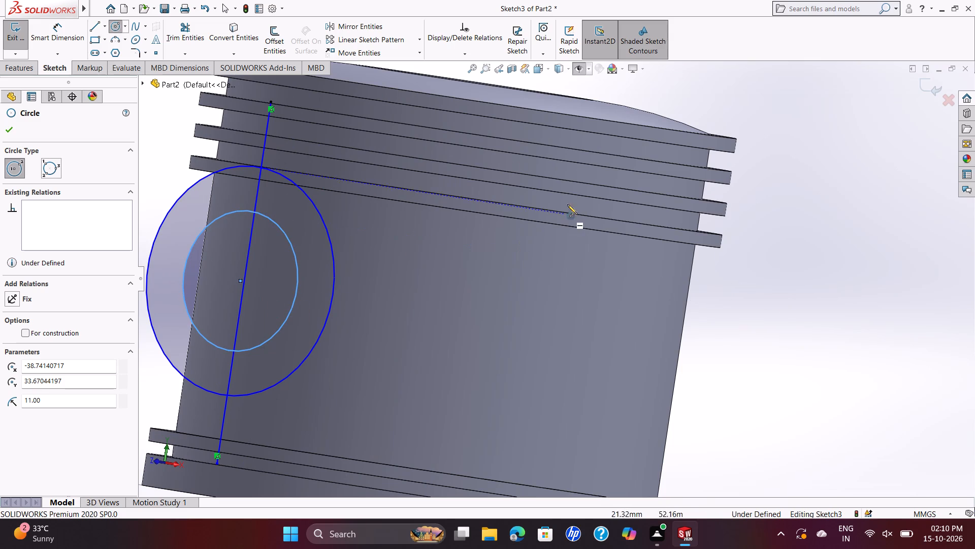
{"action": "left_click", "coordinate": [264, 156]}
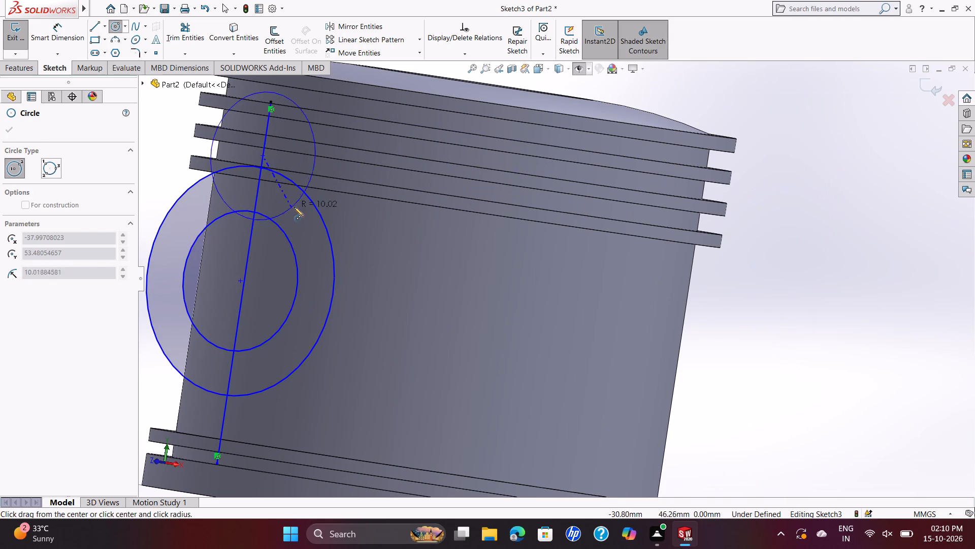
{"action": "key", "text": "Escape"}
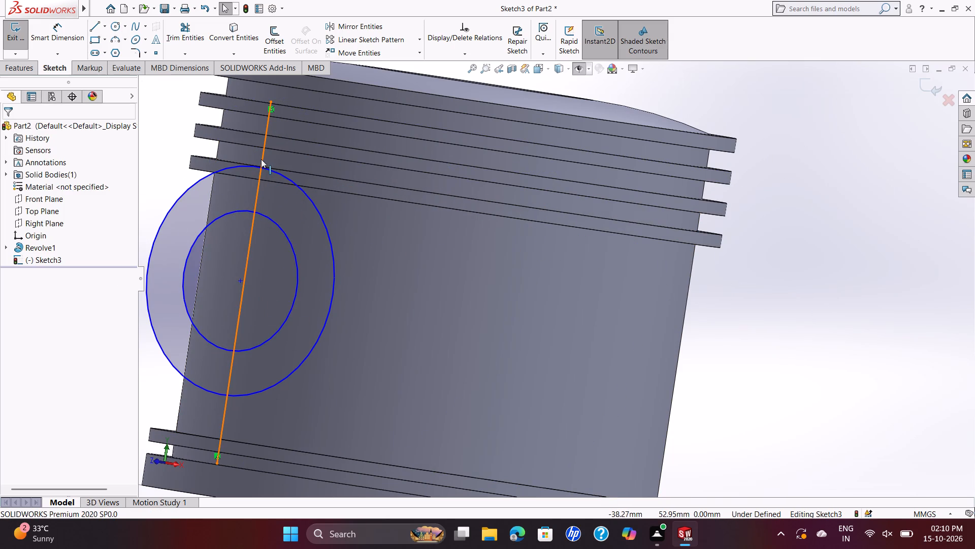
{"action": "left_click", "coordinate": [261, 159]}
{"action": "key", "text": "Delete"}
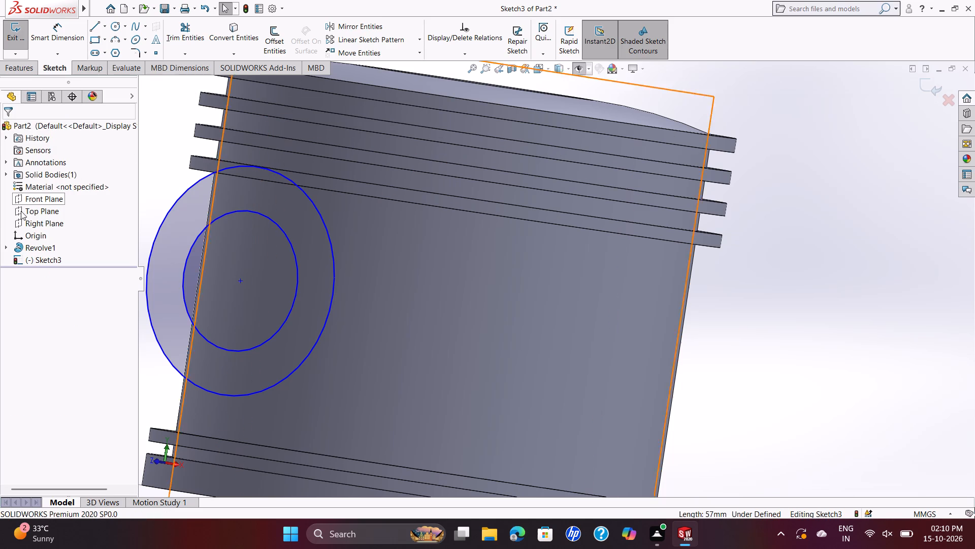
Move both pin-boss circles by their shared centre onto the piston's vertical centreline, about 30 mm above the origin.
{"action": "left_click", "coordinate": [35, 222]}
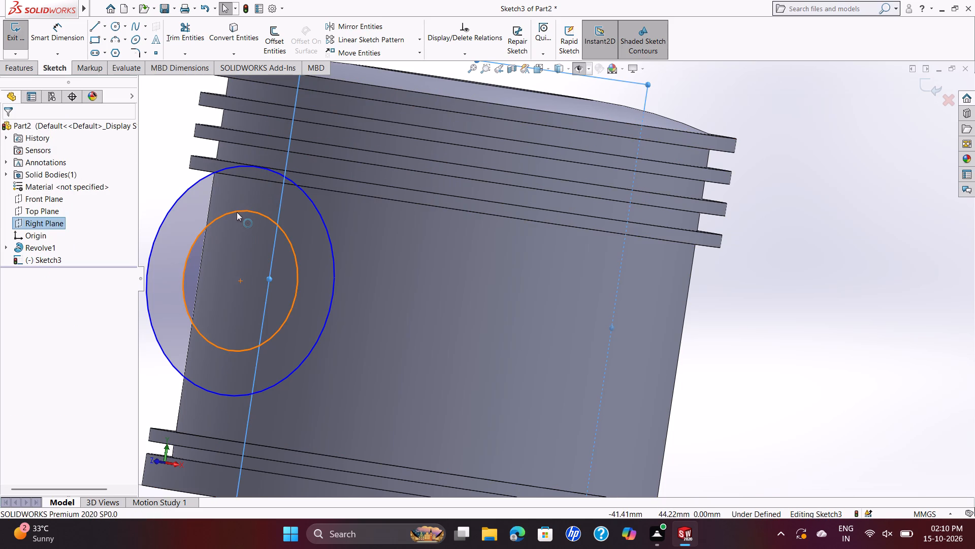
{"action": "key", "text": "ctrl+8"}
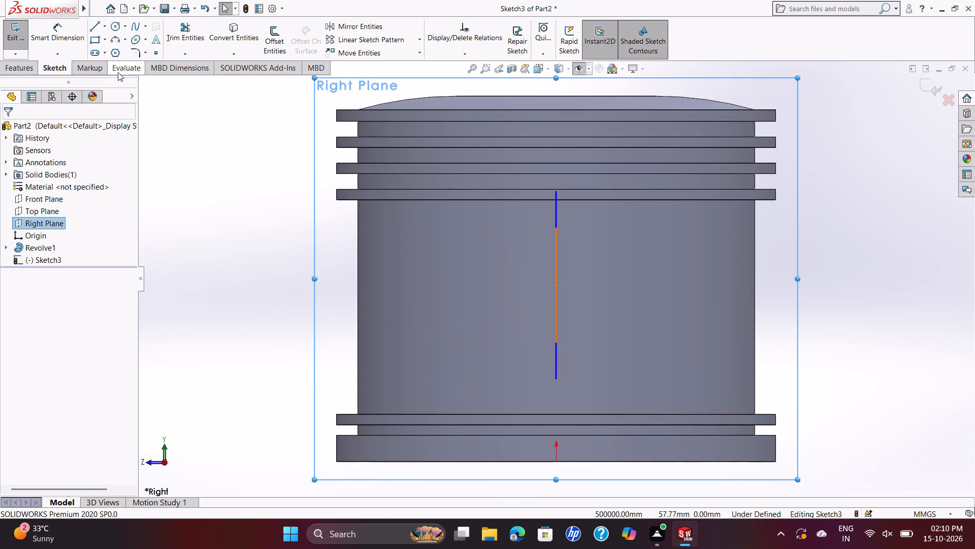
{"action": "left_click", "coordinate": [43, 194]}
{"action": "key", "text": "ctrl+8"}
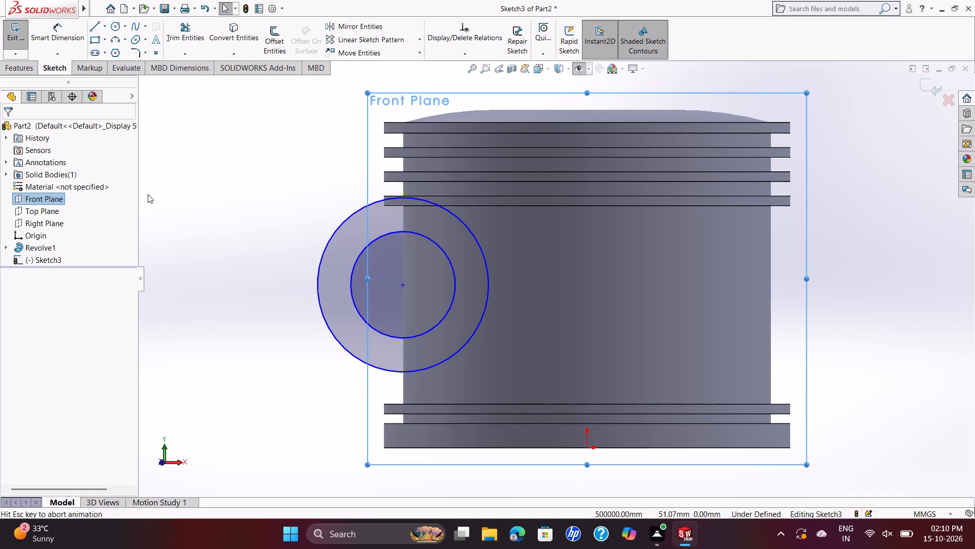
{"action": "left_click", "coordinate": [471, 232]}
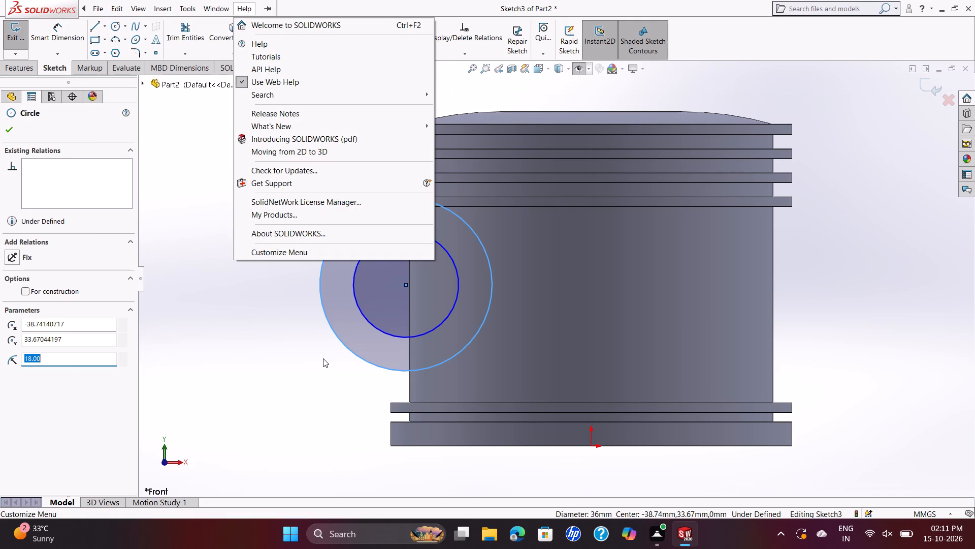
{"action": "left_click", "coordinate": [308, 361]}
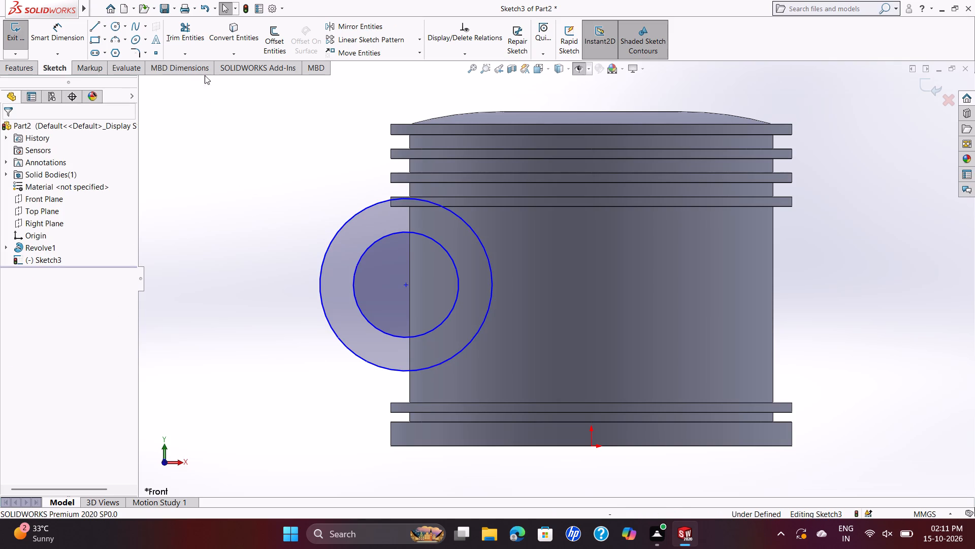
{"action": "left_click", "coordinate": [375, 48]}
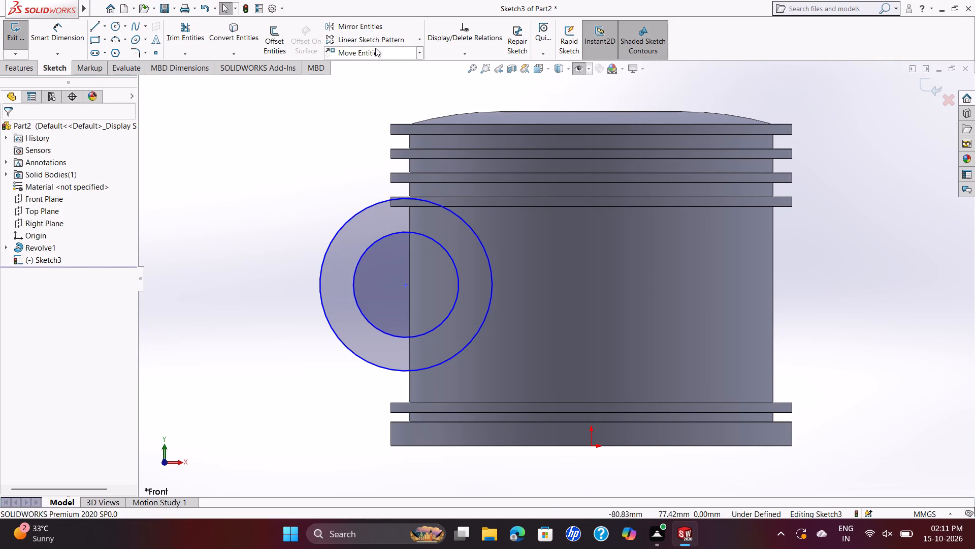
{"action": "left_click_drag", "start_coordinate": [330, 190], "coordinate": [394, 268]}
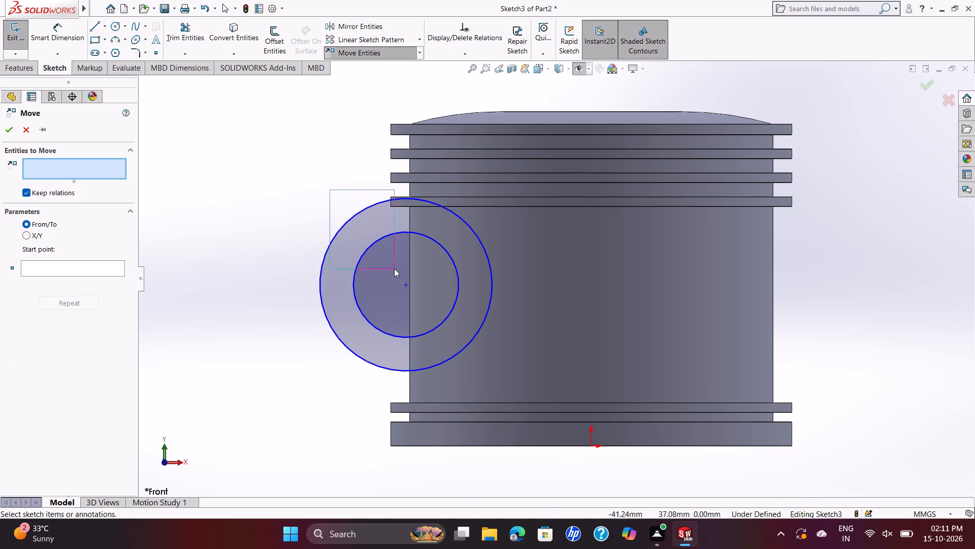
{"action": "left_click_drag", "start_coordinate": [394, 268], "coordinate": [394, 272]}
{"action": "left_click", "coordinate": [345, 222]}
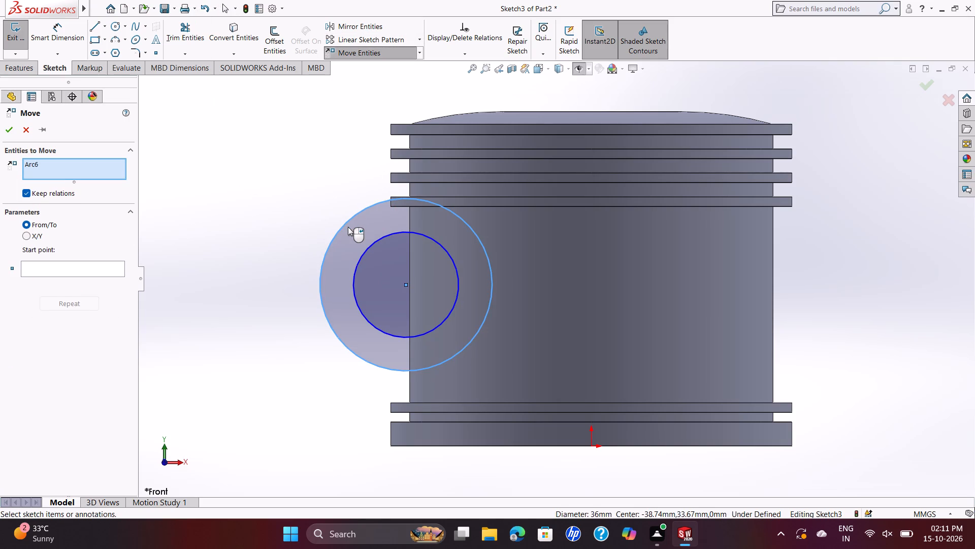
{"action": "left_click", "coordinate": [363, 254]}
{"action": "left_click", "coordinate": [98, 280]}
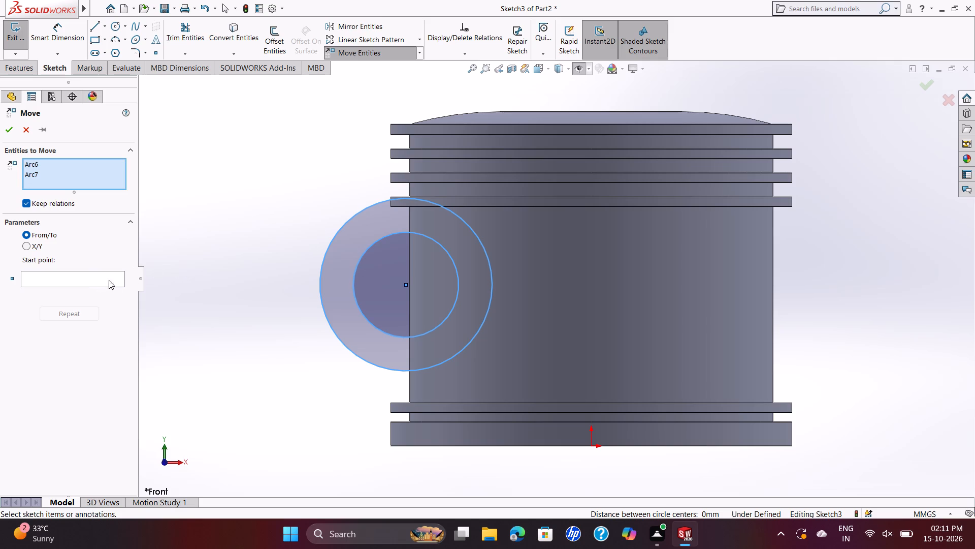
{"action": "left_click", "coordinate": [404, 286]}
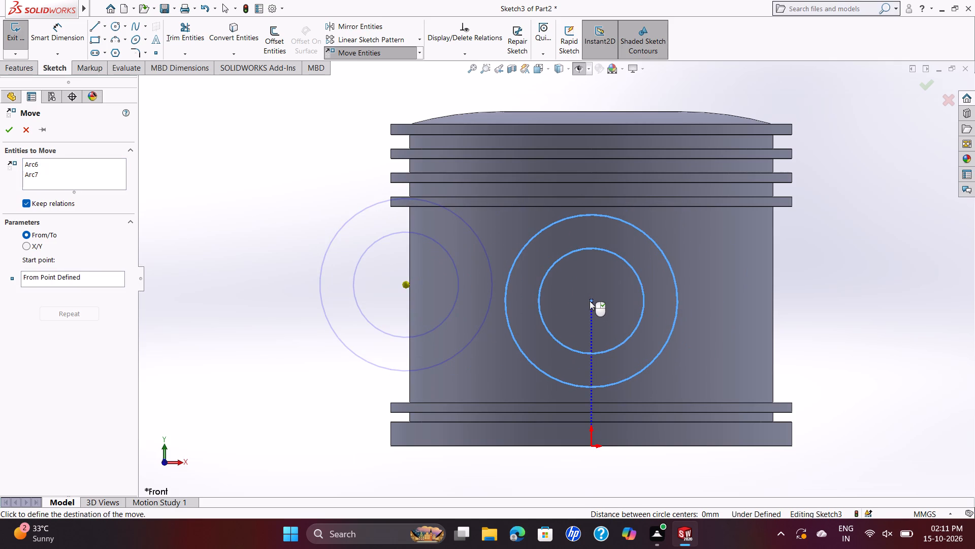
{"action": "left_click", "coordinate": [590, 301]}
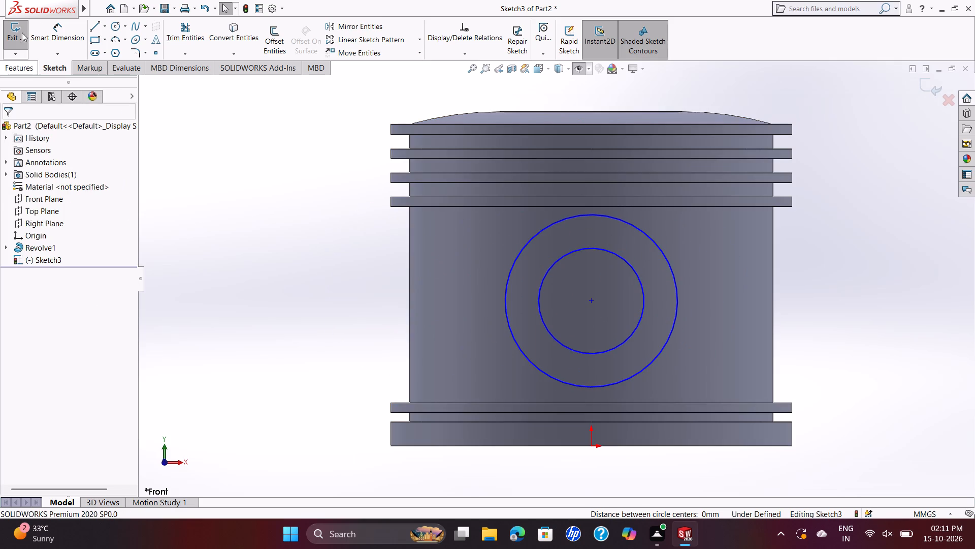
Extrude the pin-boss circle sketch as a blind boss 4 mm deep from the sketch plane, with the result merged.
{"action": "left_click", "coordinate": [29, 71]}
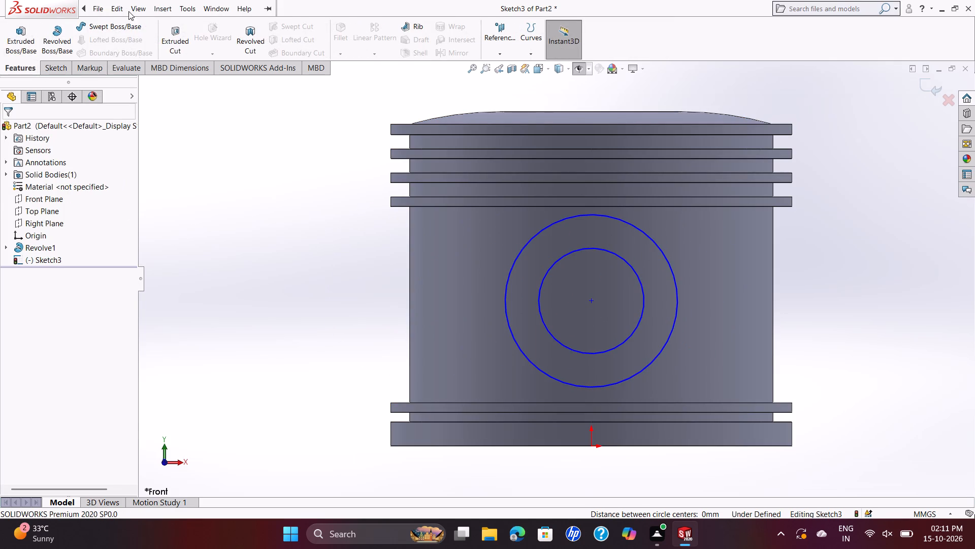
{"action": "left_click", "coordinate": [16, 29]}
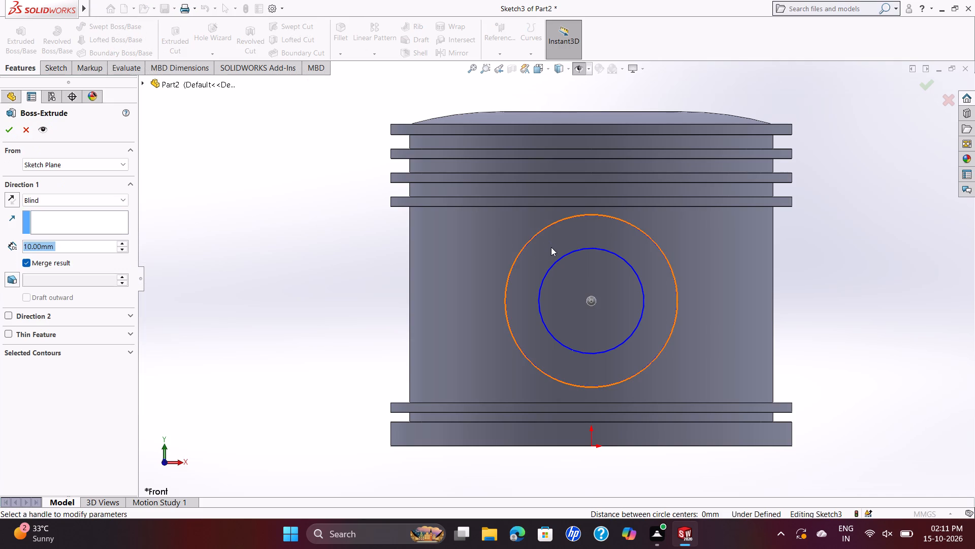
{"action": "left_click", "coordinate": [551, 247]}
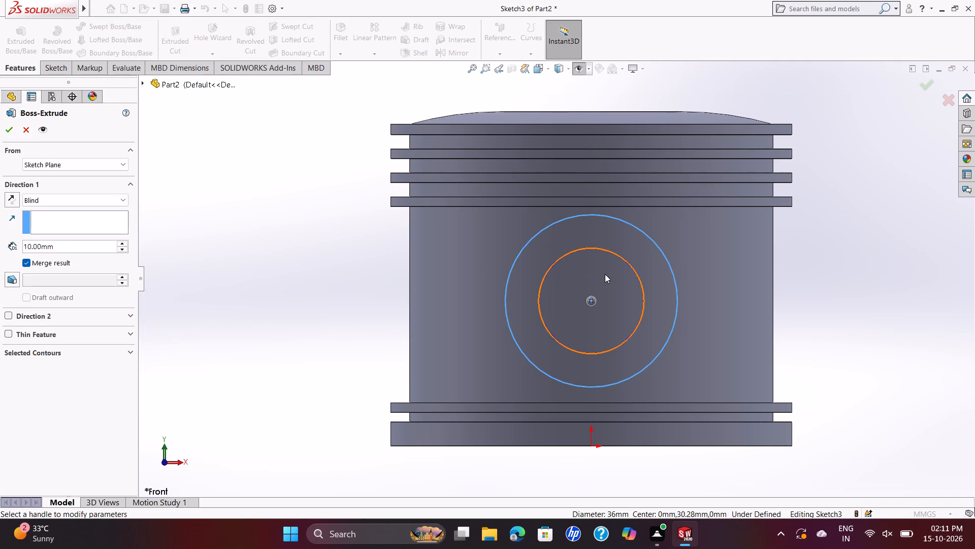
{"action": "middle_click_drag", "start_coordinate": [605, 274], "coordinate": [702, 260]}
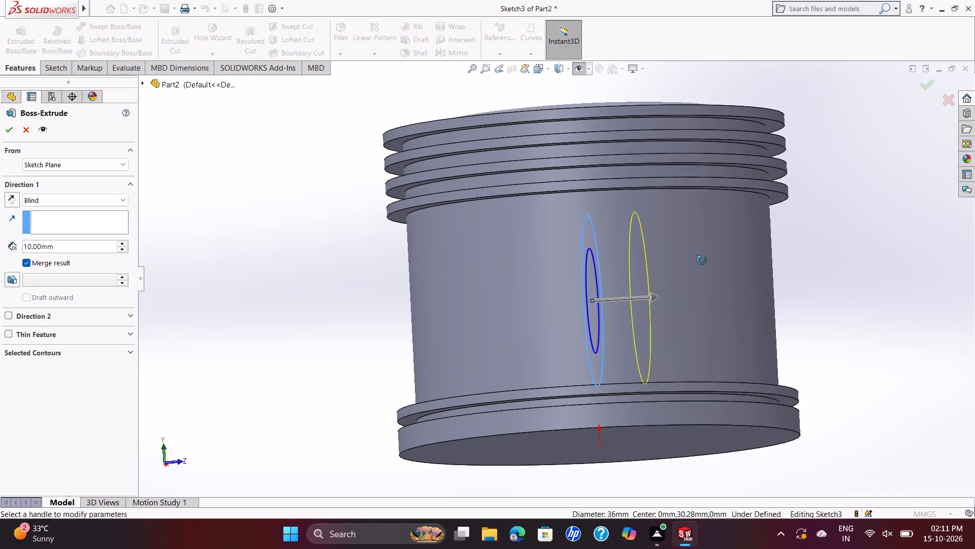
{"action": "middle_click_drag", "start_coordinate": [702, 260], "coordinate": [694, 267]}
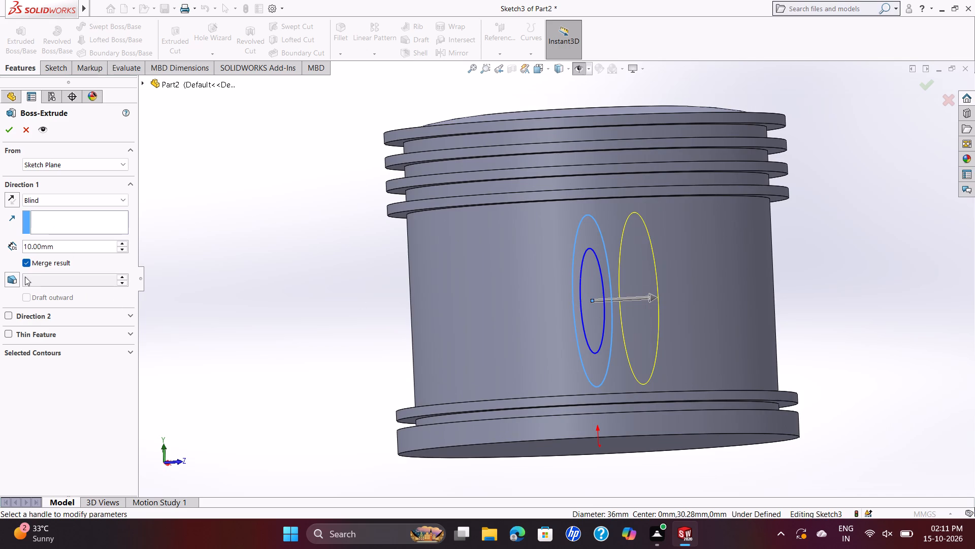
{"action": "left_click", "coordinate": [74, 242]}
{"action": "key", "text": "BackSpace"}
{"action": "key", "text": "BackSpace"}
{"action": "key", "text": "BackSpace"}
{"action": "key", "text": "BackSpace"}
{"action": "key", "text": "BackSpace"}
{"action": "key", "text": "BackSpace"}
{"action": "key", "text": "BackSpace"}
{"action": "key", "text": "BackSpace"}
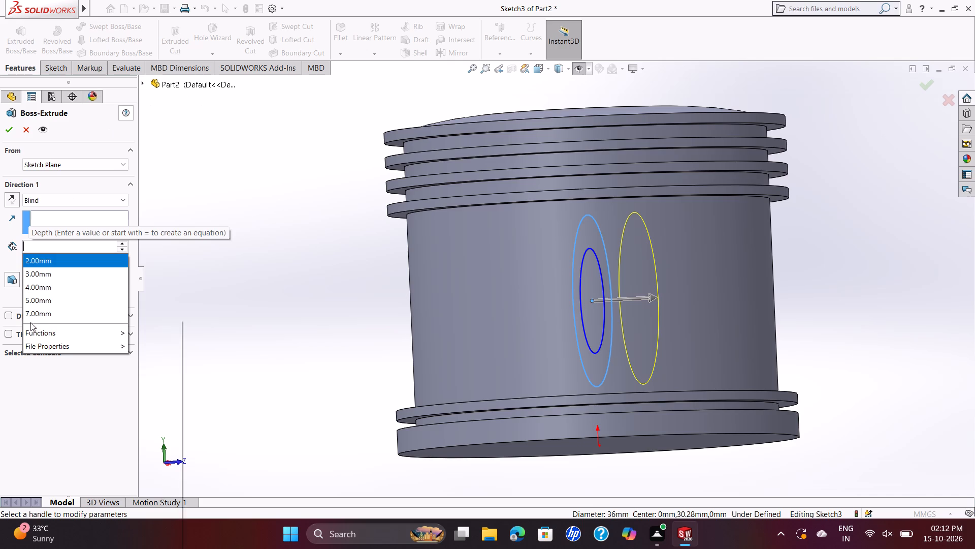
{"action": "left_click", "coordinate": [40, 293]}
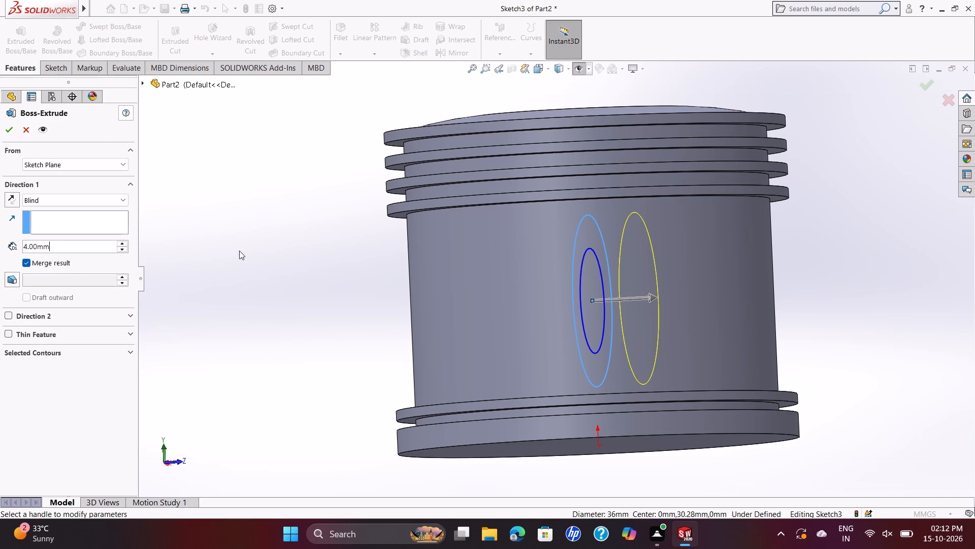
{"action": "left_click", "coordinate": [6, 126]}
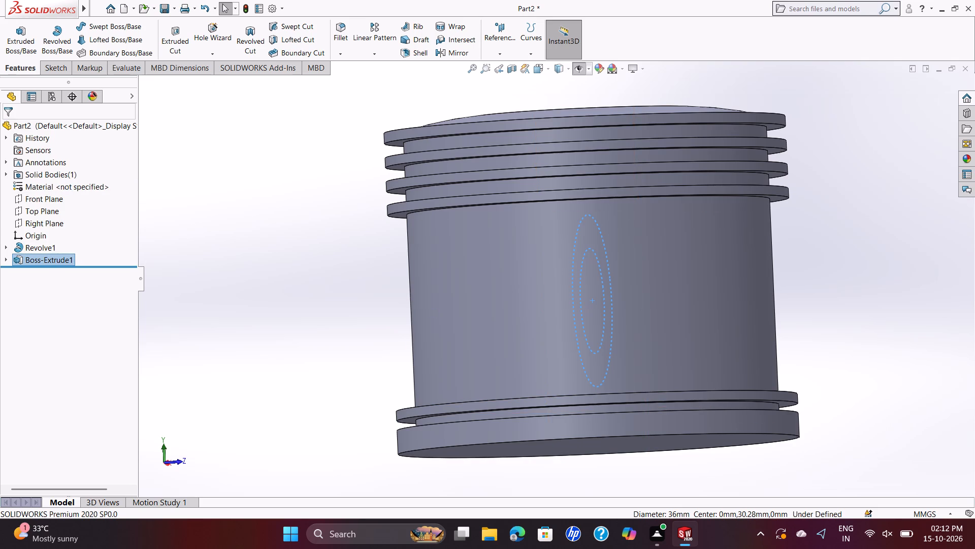
Examine the piston from several angles to check the extruded pin boss against the skirt.
{"action": "middle_click_drag", "start_coordinate": [961, 232], "coordinate": [634, 332]}
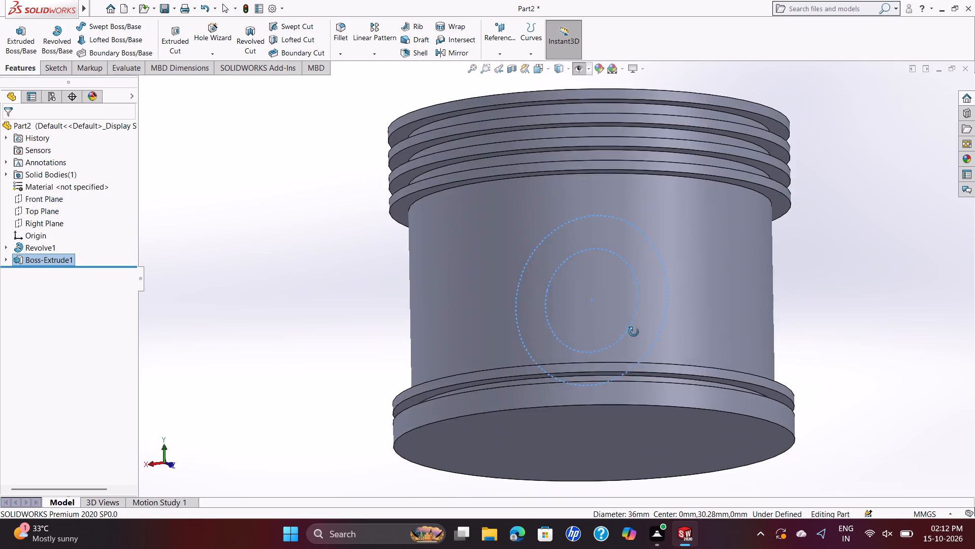
{"action": "middle_click_drag", "start_coordinate": [634, 332], "coordinate": [560, 204]}
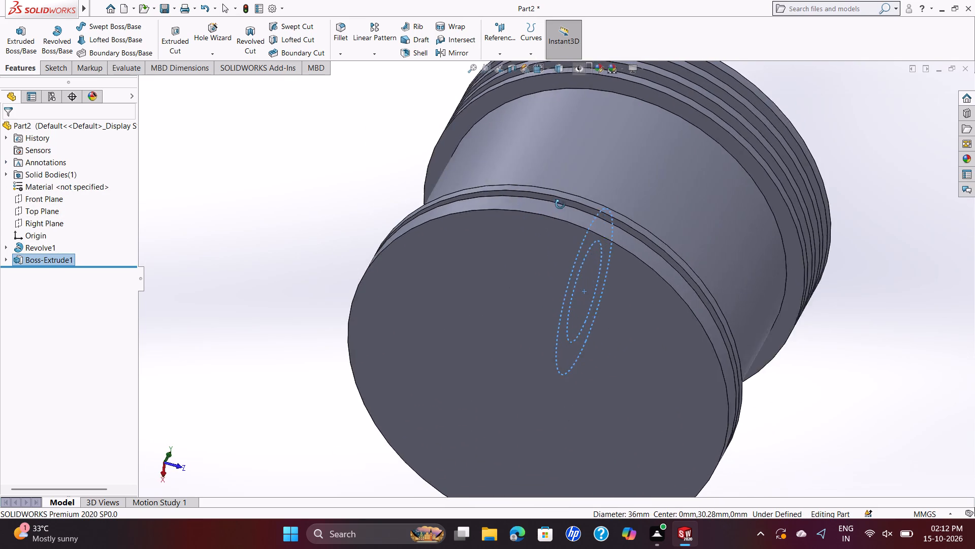
{"action": "middle_click_drag", "start_coordinate": [560, 204], "coordinate": [716, 470]}
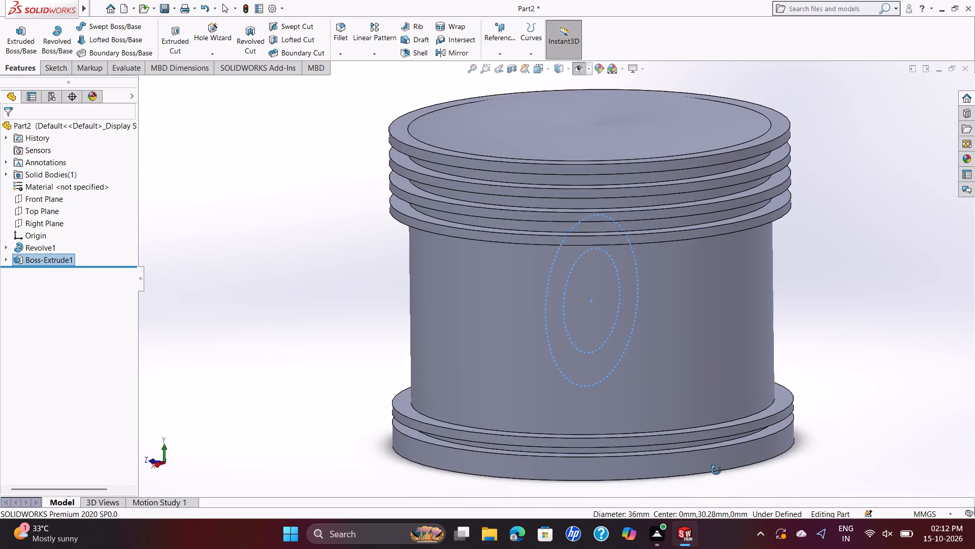
{"action": "middle_click_drag", "start_coordinate": [716, 470], "coordinate": [714, 475]}
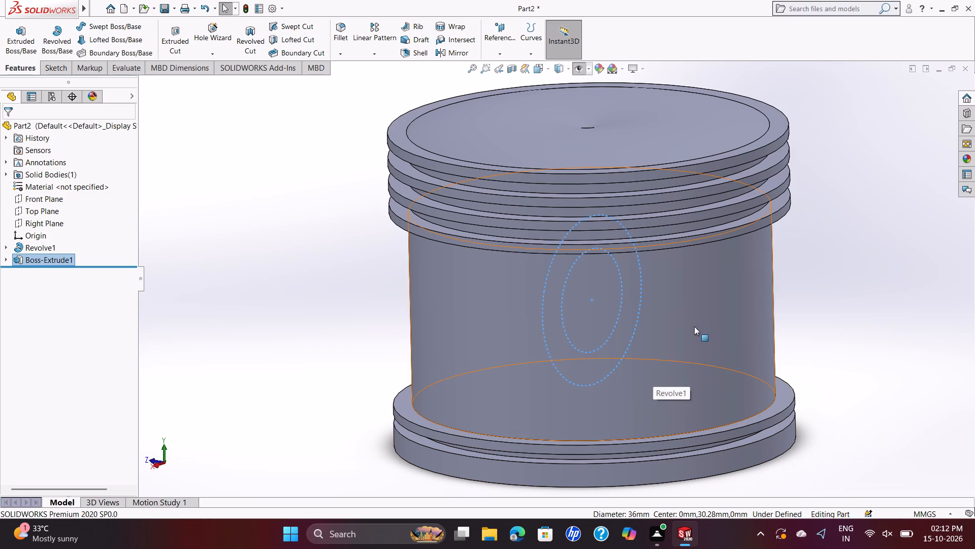
{"action": "key", "text": "Return"}
{"action": "key", "text": "Return"}
{"action": "key", "text": "Return"}
{"action": "key", "text": "Return"}
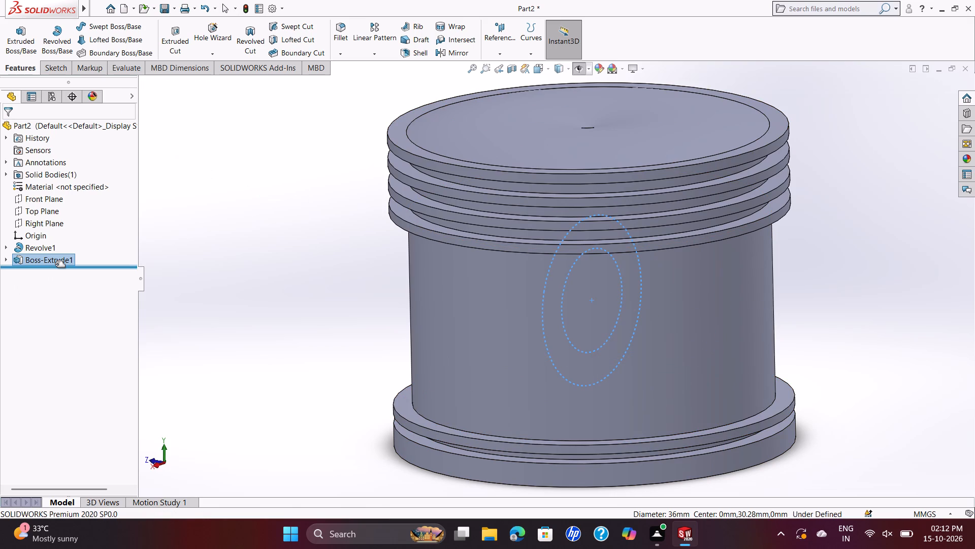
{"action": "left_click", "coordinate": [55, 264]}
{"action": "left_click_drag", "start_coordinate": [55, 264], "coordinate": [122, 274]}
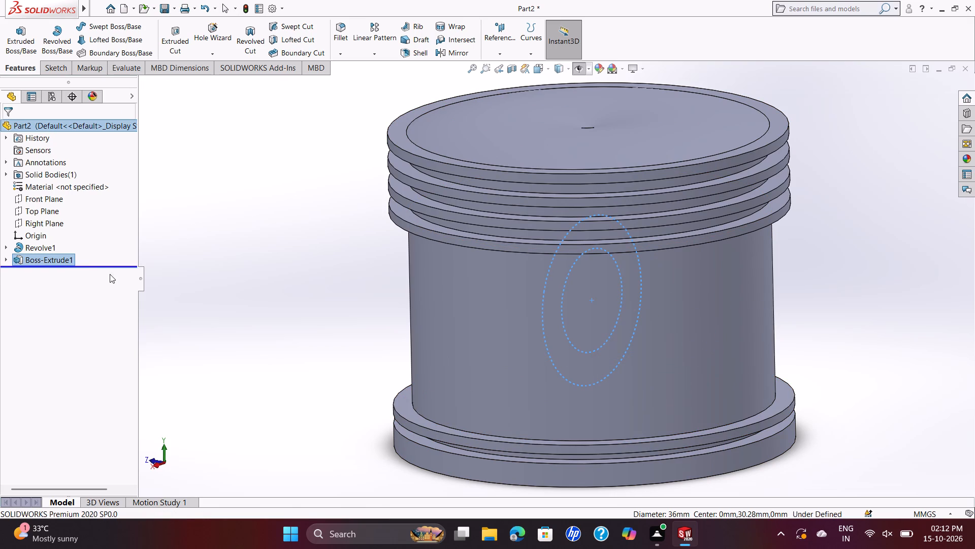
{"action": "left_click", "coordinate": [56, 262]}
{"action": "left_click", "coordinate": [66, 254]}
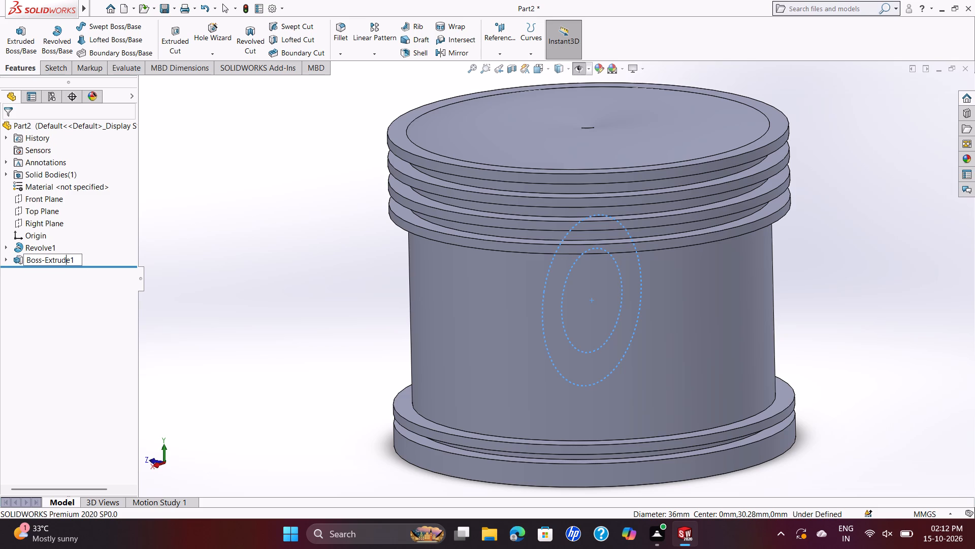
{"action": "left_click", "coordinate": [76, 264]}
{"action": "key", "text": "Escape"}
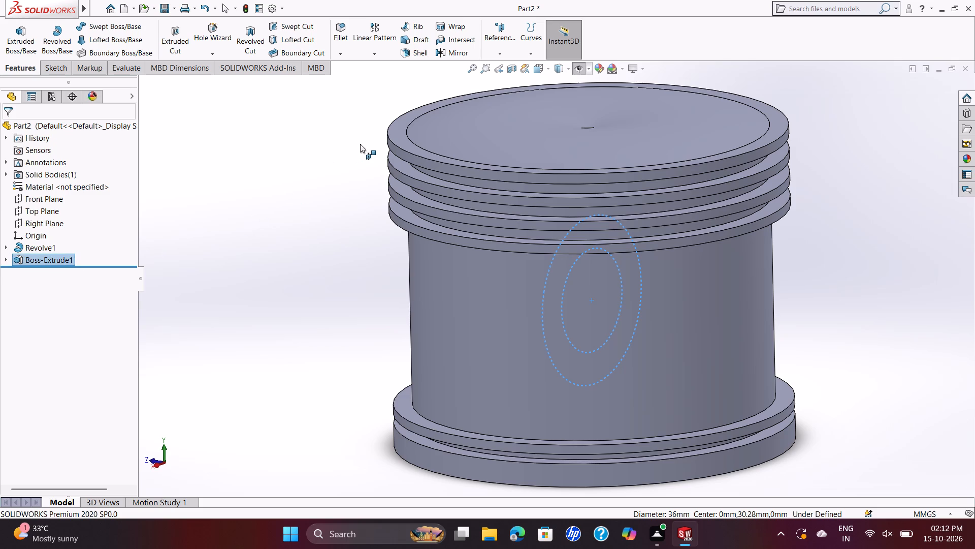
Undo the extrusion and sketch edits back to the 18 mm and 11 mm radius circles centred on the 62 mm vertical line.
{"action": "key", "text": "ctrl+z"}
{"action": "key", "text": "ctrl+z"}
{"action": "key", "text": "ctrl+z"}
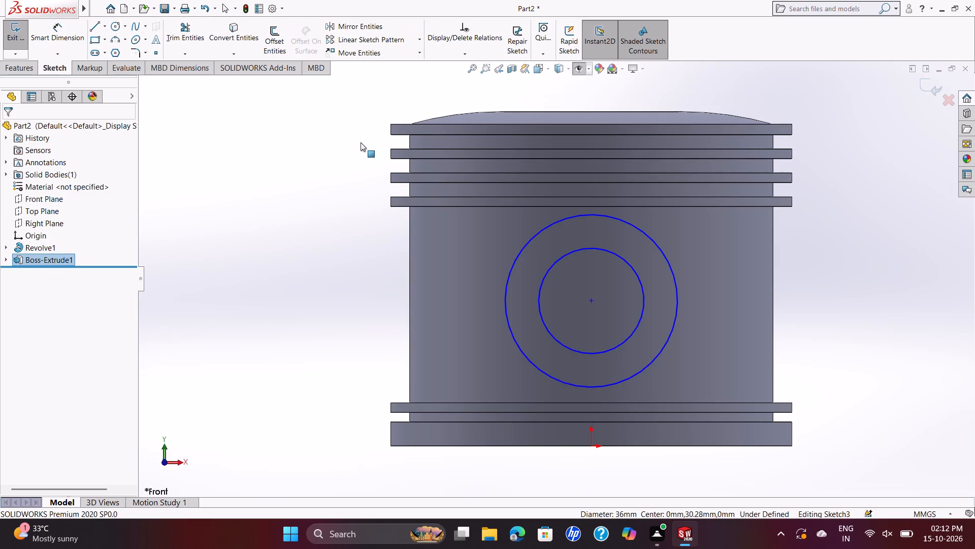
{"action": "key", "text": "ctrl+z"}
{"action": "key", "text": "ctrl+z"}
{"action": "key", "text": "ctrl+z"}
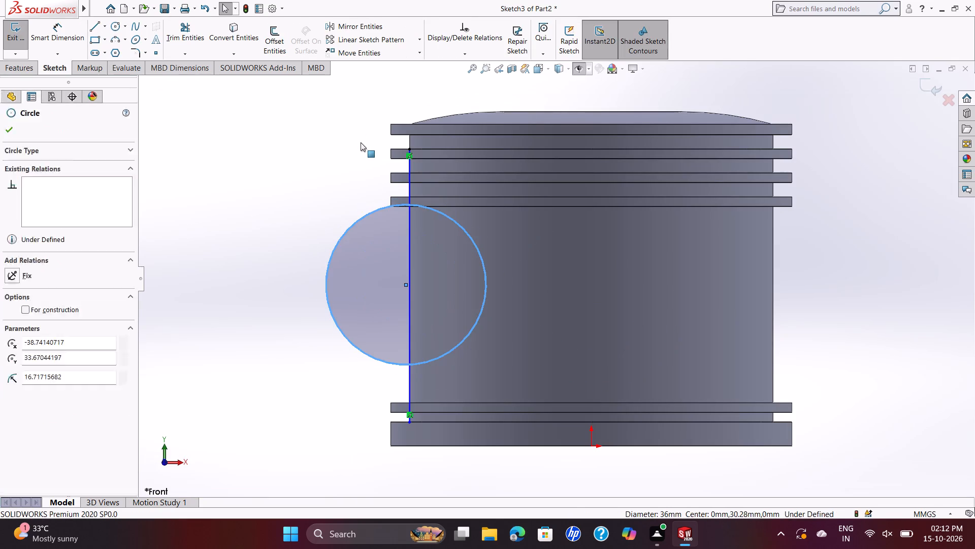
{"action": "key", "text": "ctrl+z"}
{"action": "key", "text": "ctrl+z"}
{"action": "key", "text": "ctrl+z"}
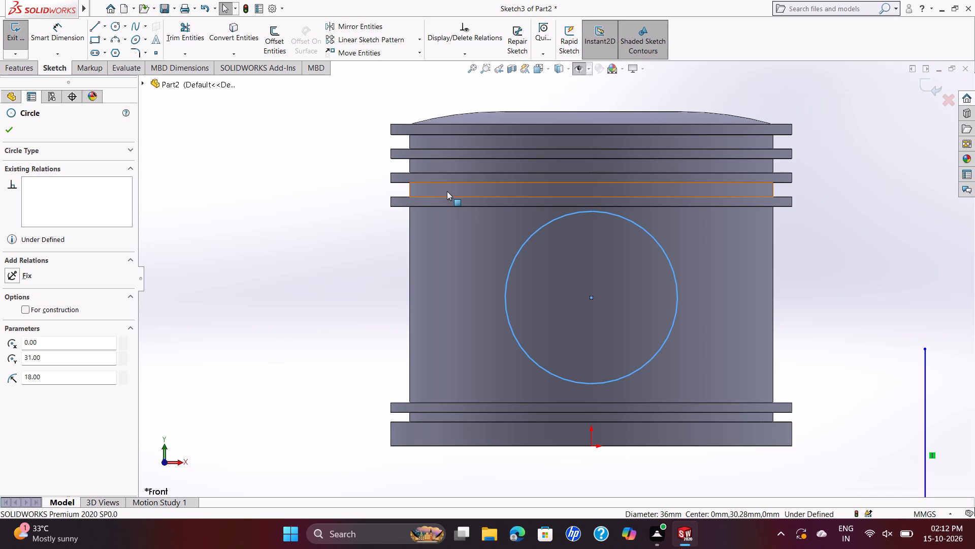
{"action": "key", "text": "ctrl+z"}
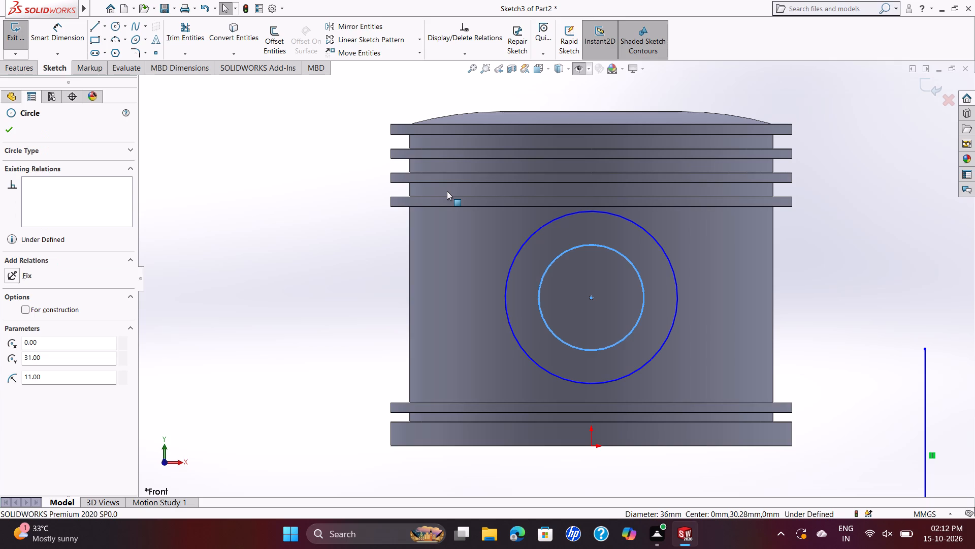
{"action": "key", "text": "ctrl+z"}
{"action": "key", "text": "ctrl+z"}
{"action": "key", "text": "ctrl+z"}
{"action": "key", "text": "ctrl+z"}
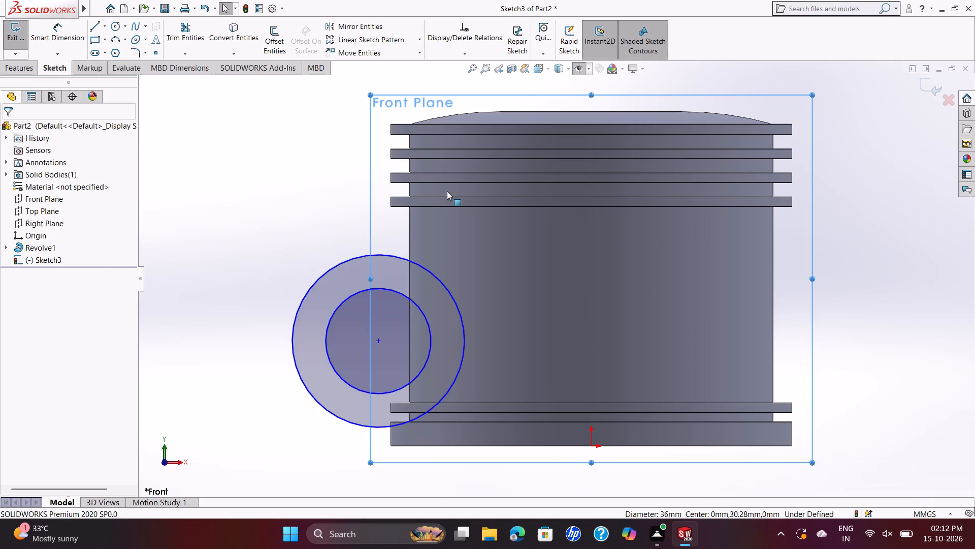
{"action": "key", "text": "ctrl+z"}
{"action": "key", "text": "ctrl+z"}
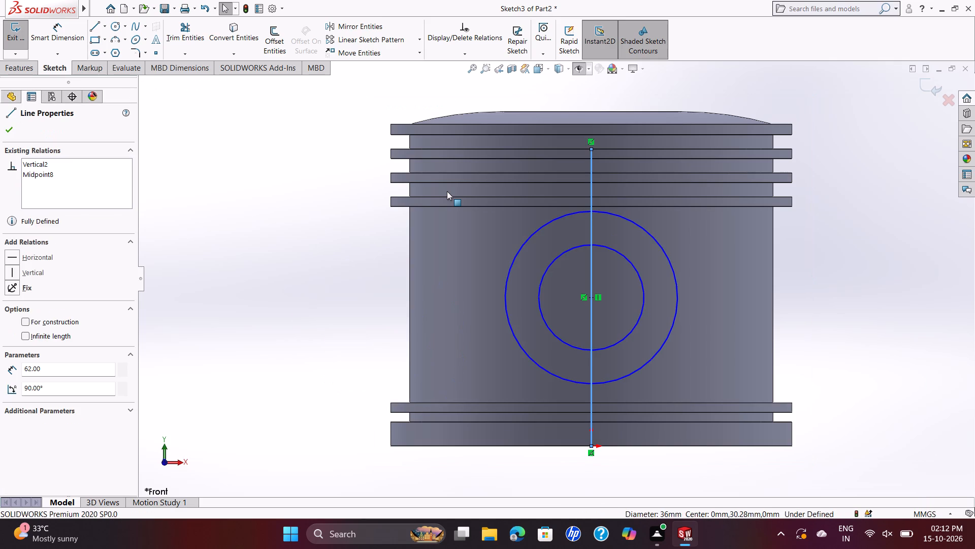
Undo the remaining pin-boss sketch entities, removing both circles and the vertical line so the sketch is empty.
{"action": "key", "text": "ctrl+z"}
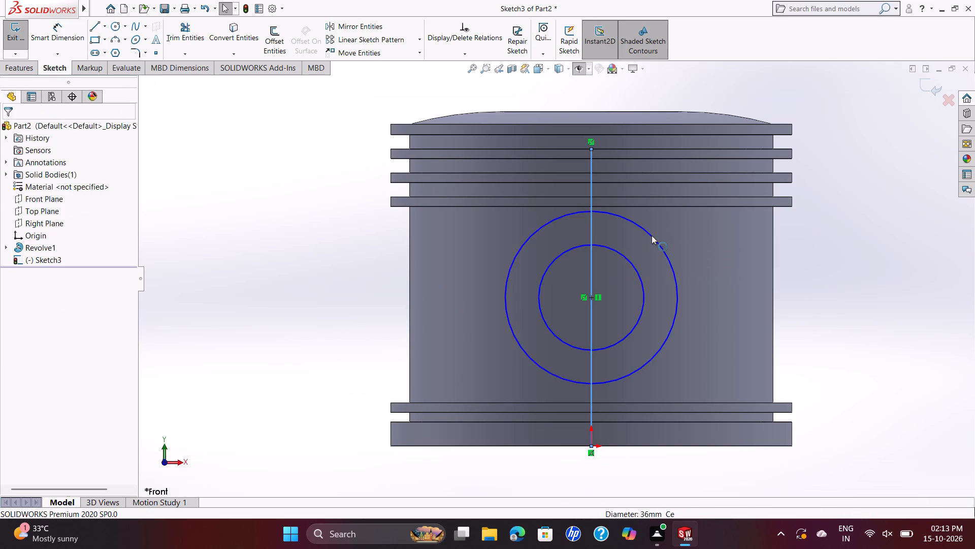
{"action": "key", "text": "ctrl+z"}
{"action": "key", "text": "ctrl+z"}
{"action": "key", "text": "ctrl+z"}
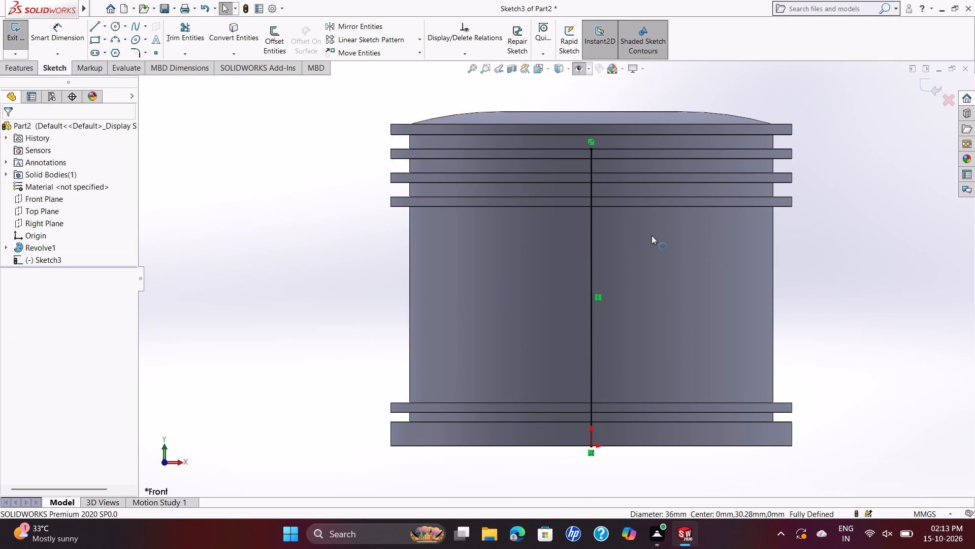
{"action": "key", "text": "ctrl+z"}
Examine the revolved piston body from above, below and the sides, including its ring grooves and crown.
{"action": "scroll", "coordinate": [685, 190], "scroll_direction": "down", "scroll_amount": 1}
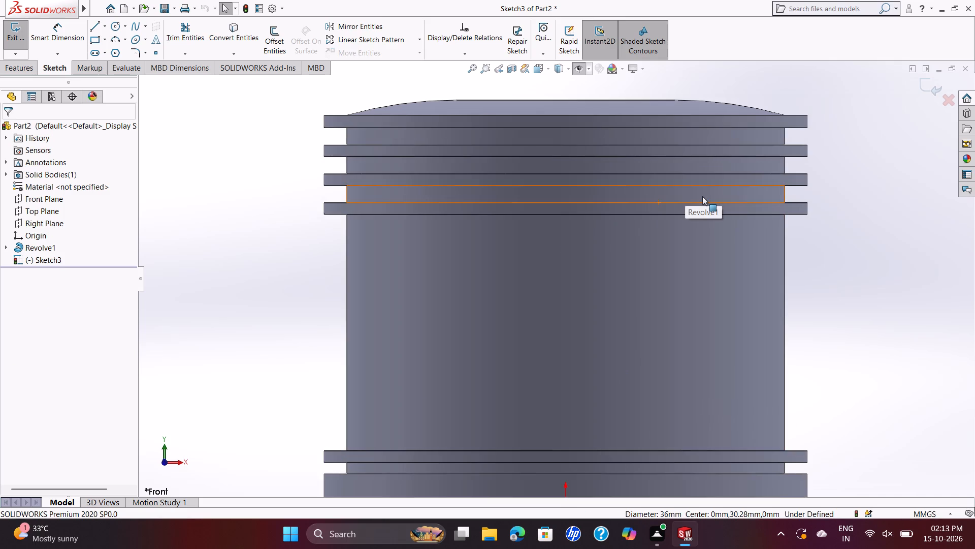
{"action": "scroll", "coordinate": [702, 196], "scroll_direction": "up", "scroll_amount": 2}
{"action": "middle_click_drag", "start_coordinate": [515, 368], "coordinate": [549, 416]}
{"action": "scroll", "coordinate": [523, 397], "scroll_direction": "down", "scroll_amount": 1}
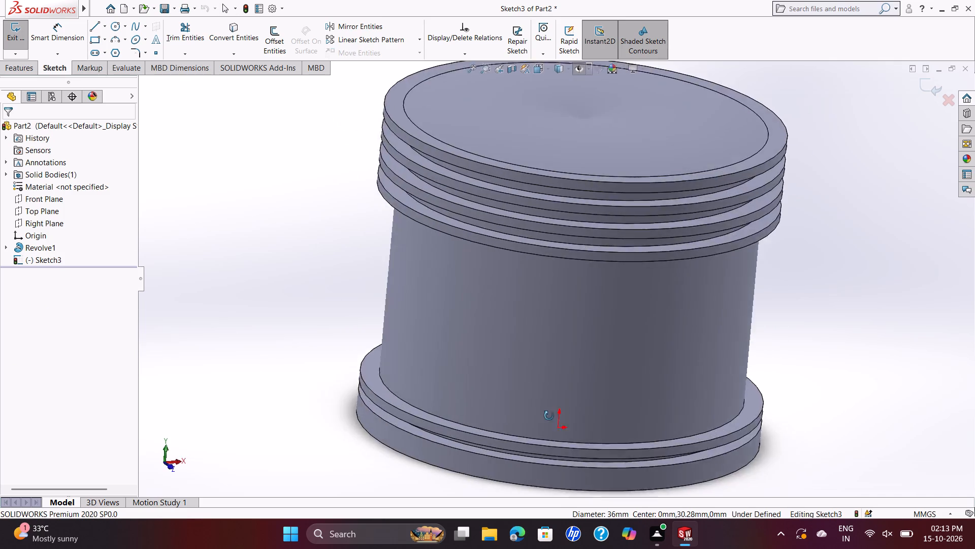
{"action": "middle_click_drag", "start_coordinate": [549, 416], "coordinate": [744, 538]}
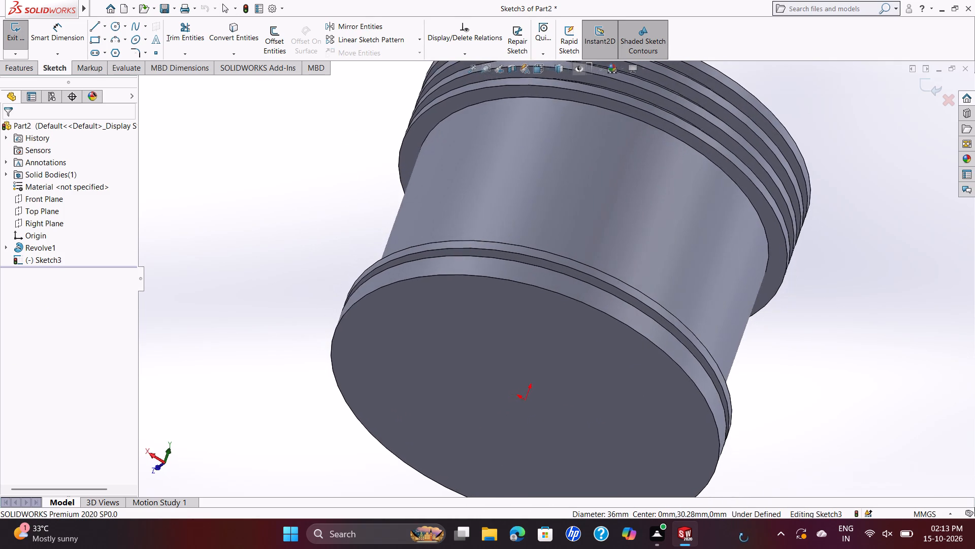
{"action": "middle_click_drag", "start_coordinate": [744, 538], "coordinate": [742, 536]}
{"action": "middle_click_drag", "start_coordinate": [786, 317], "coordinate": [776, 445]}
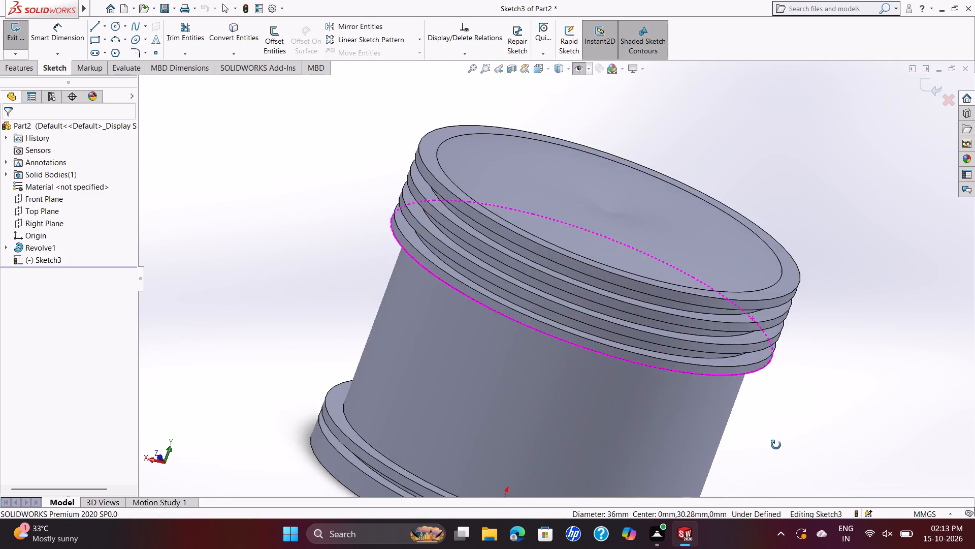
{"action": "middle_click_drag", "start_coordinate": [776, 445], "coordinate": [733, 467]}
{"action": "scroll", "coordinate": [732, 408], "scroll_direction": "down", "scroll_amount": 3}
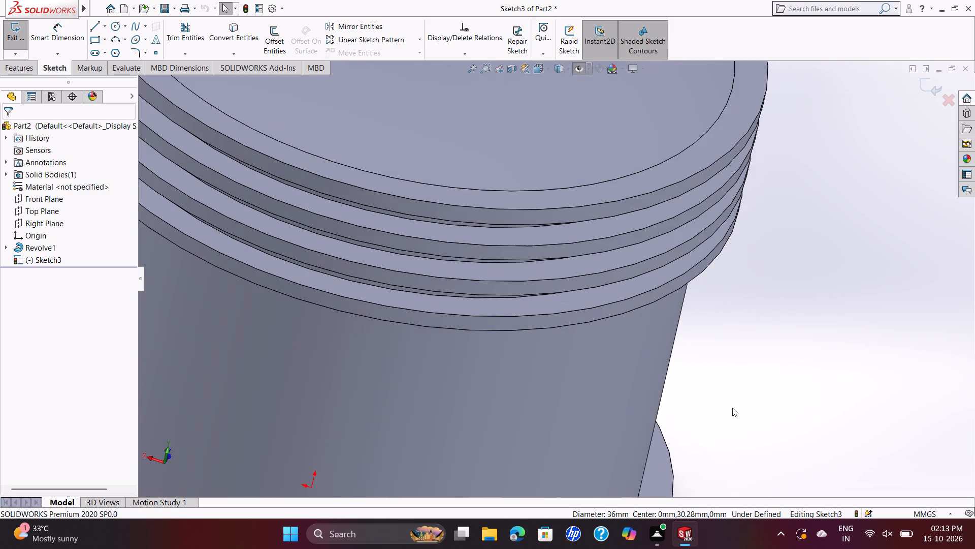
{"action": "scroll", "coordinate": [732, 408], "scroll_direction": "up", "scroll_amount": 5}
{"action": "scroll", "coordinate": [607, 335], "scroll_direction": "up", "scroll_amount": 1}
{"action": "middle_click_drag", "start_coordinate": [607, 333], "coordinate": [606, 333]}
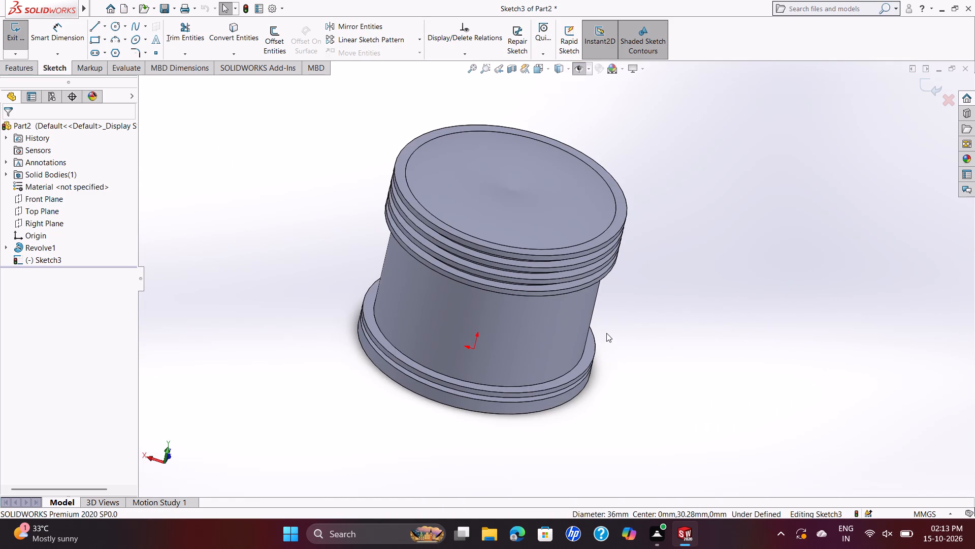
{"action": "middle_click_drag", "start_coordinate": [606, 333], "coordinate": [621, 345]}
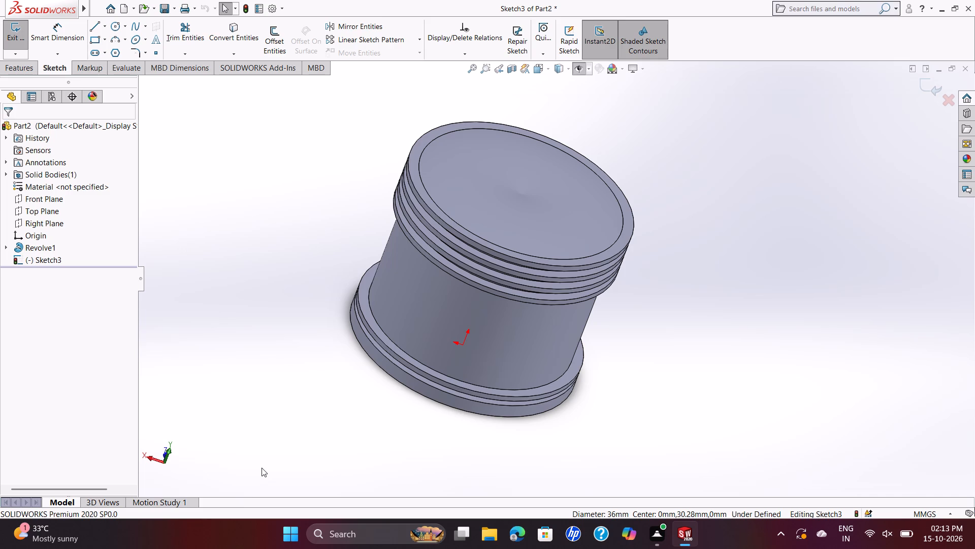
Save the piston to the Desktop as a PDF named DS 26 RA, deleting the empty sketch and skipping the rebuild.
{"action": "key", "text": "ctrl+s"}
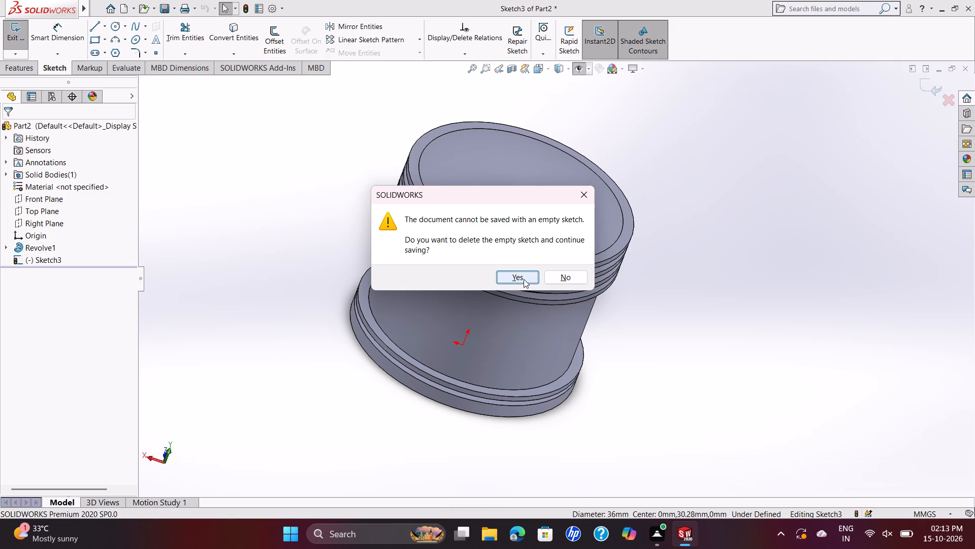
{"action": "left_click", "coordinate": [524, 279]}
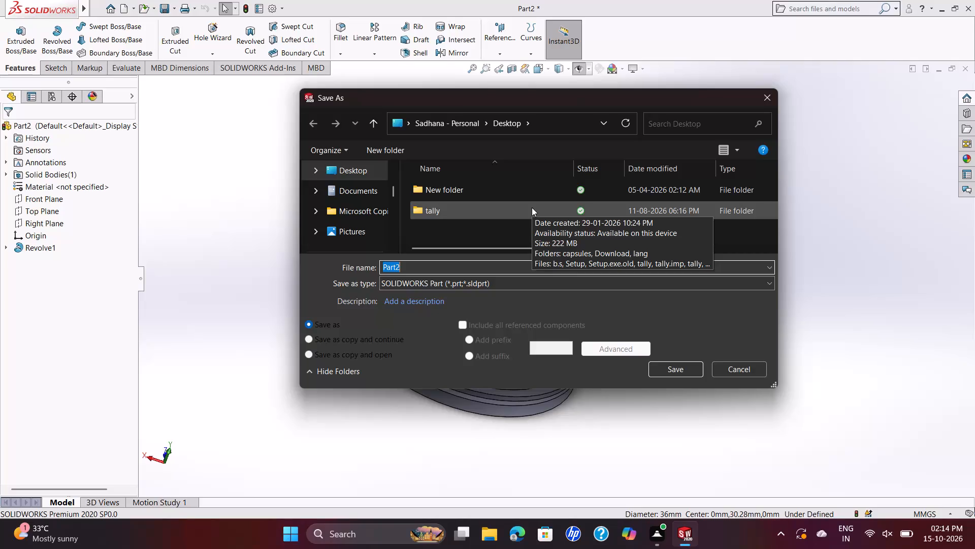
{"action": "key", "text": "d"}
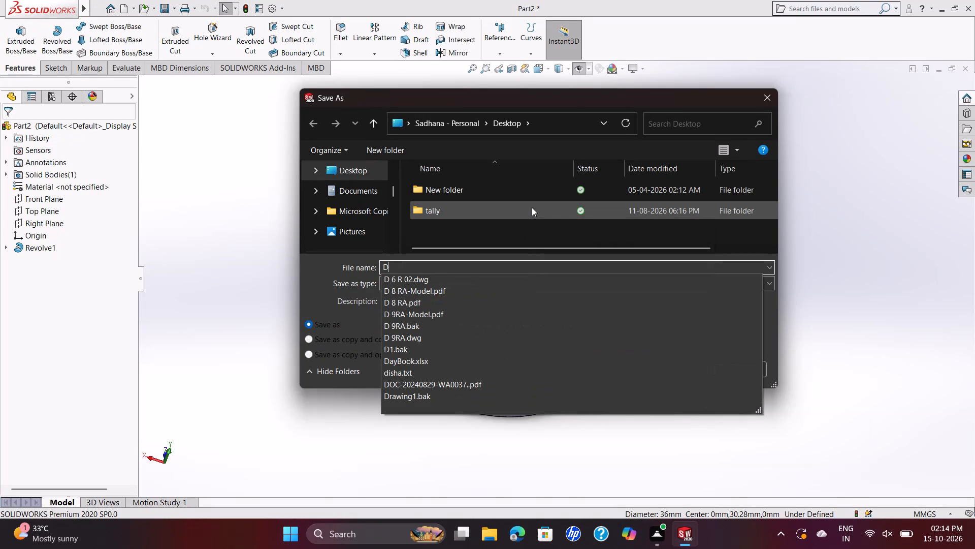
{"action": "type", "text": "S"}
{"action": "key", "text": "space"}
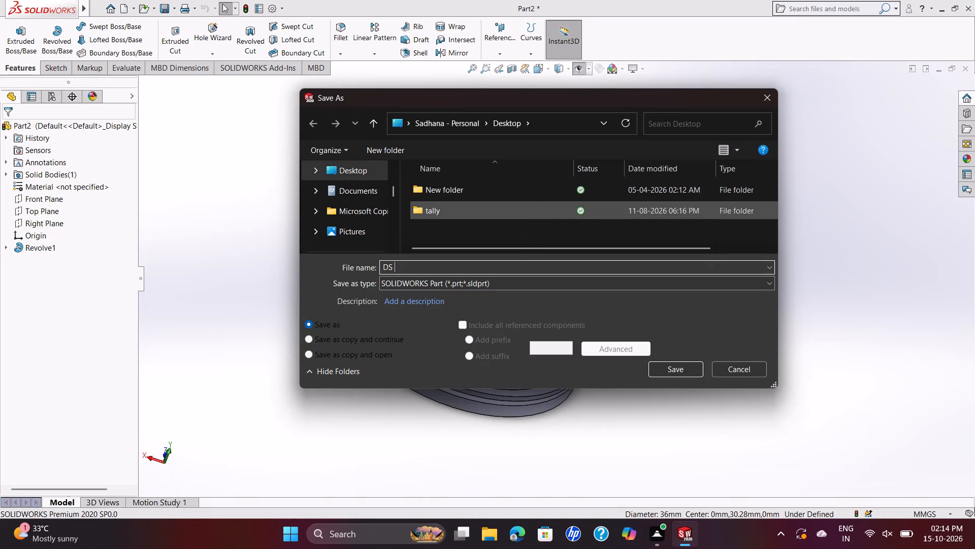
{"action": "key", "text": "2"}
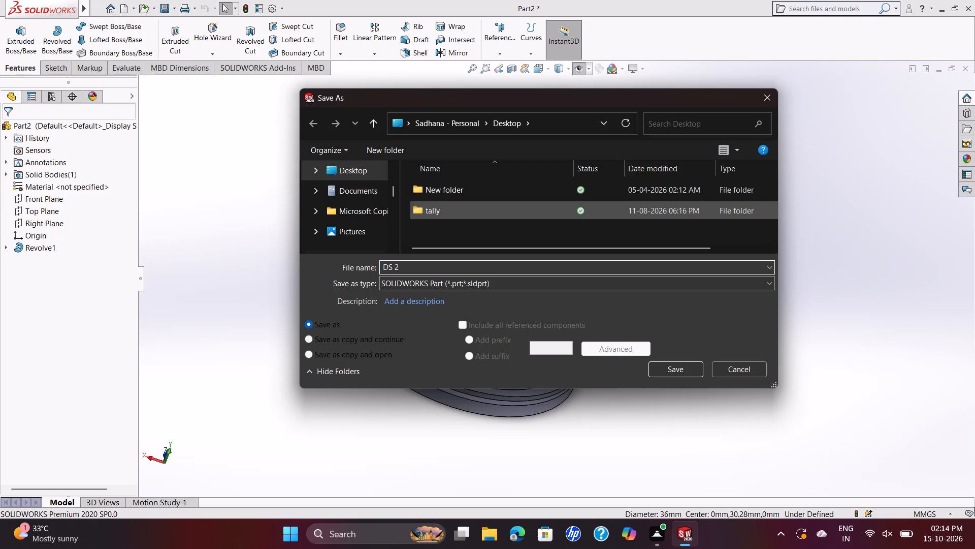
{"action": "key", "text": "6"}
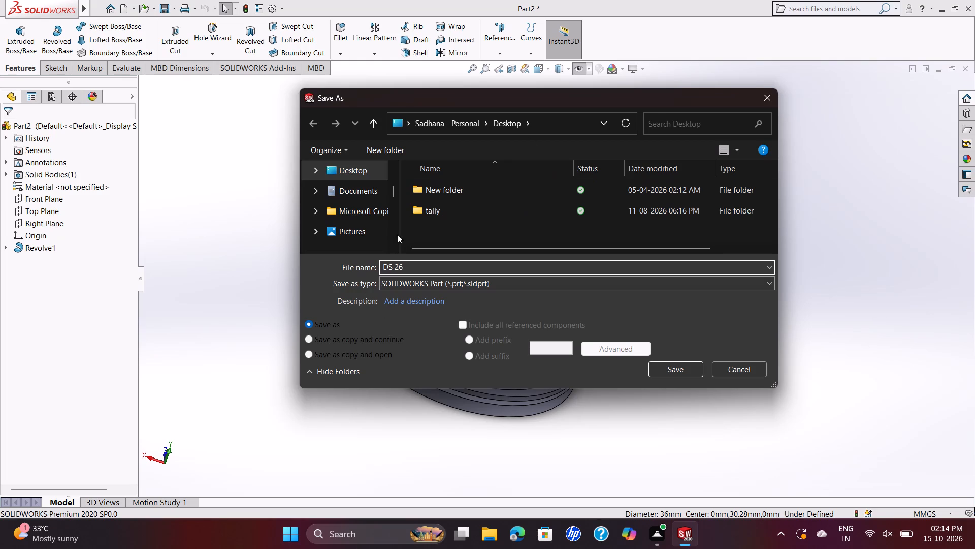
{"action": "key", "text": "space"}
{"action": "type", "text": "RA"}
{"action": "left_click", "coordinate": [772, 284]}
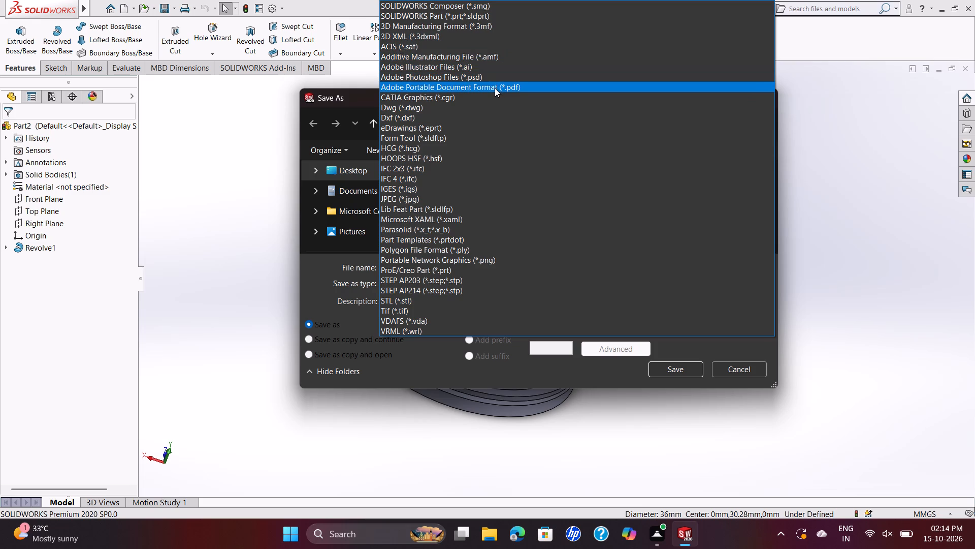
{"action": "left_click", "coordinate": [495, 88]}
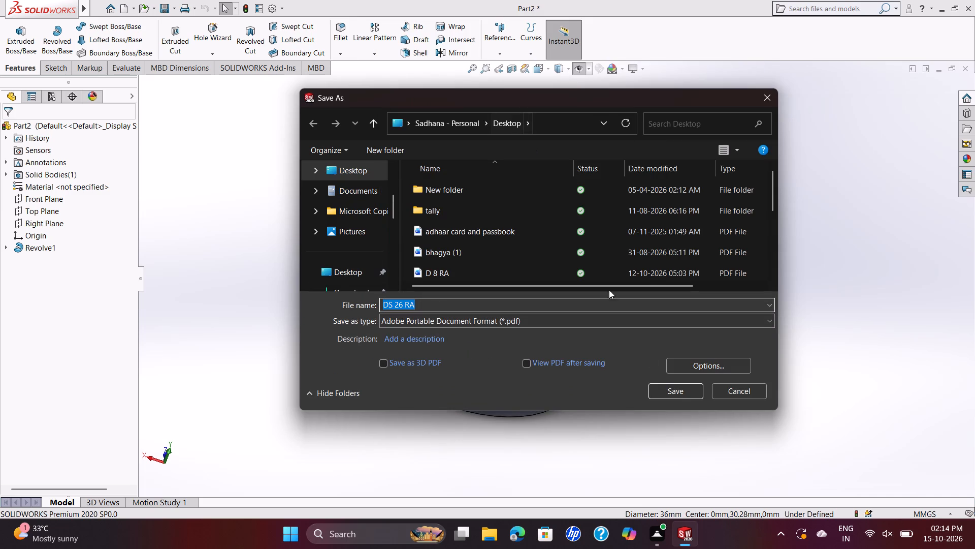
{"action": "left_click", "coordinate": [675, 391]}
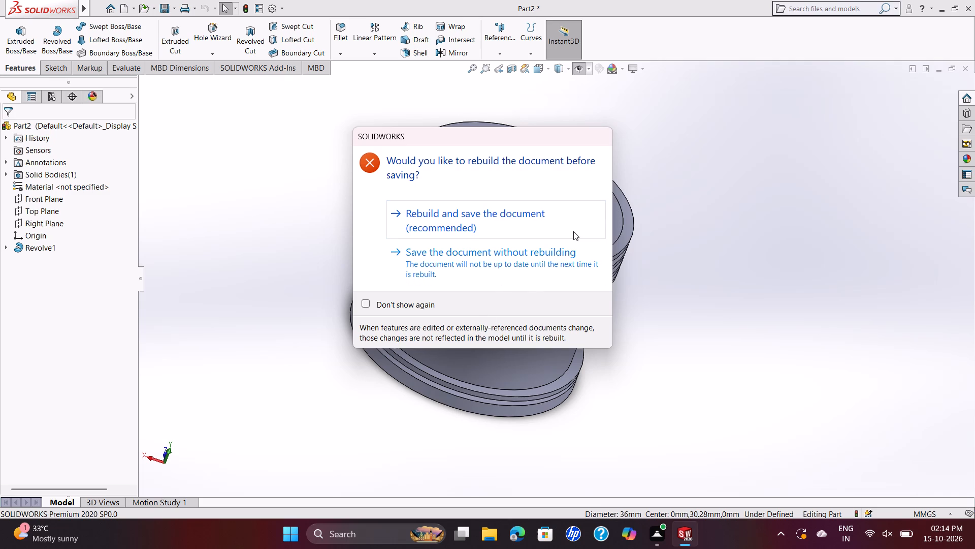
{"action": "left_click", "coordinate": [546, 260]}
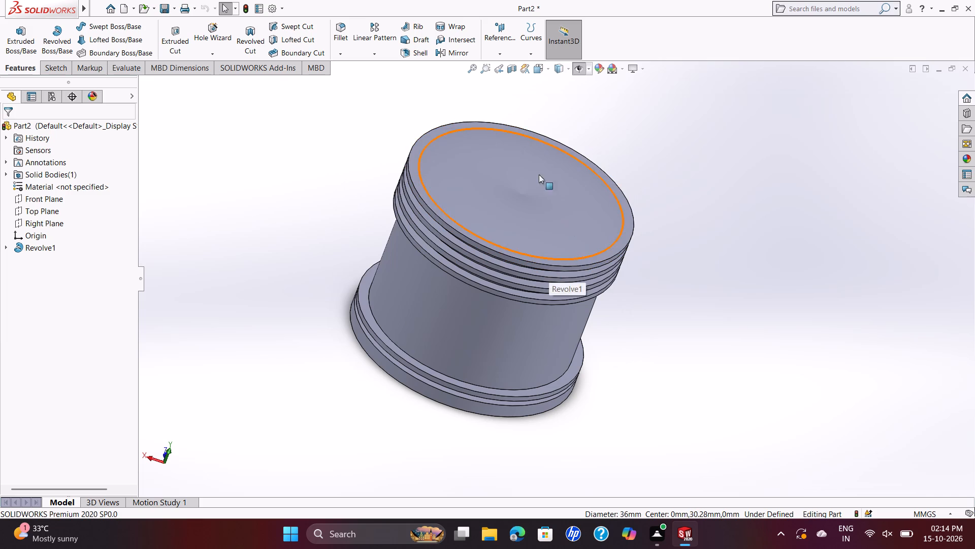
Save the piston to the Desktop as a SOLIDWORKS Part named DS 26 RA, without rebuilding.
{"action": "key", "text": "ctrl+s"}
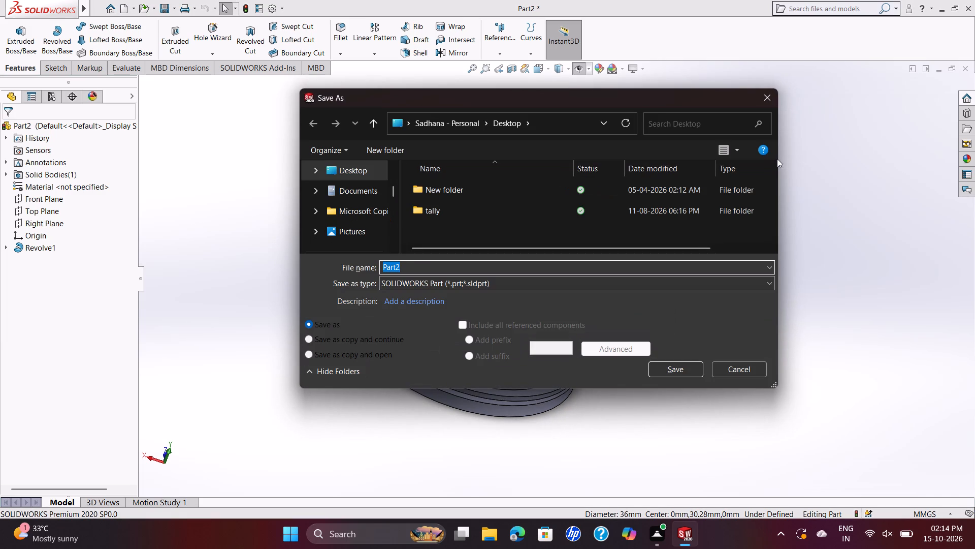
{"action": "type", "text": "DS"}
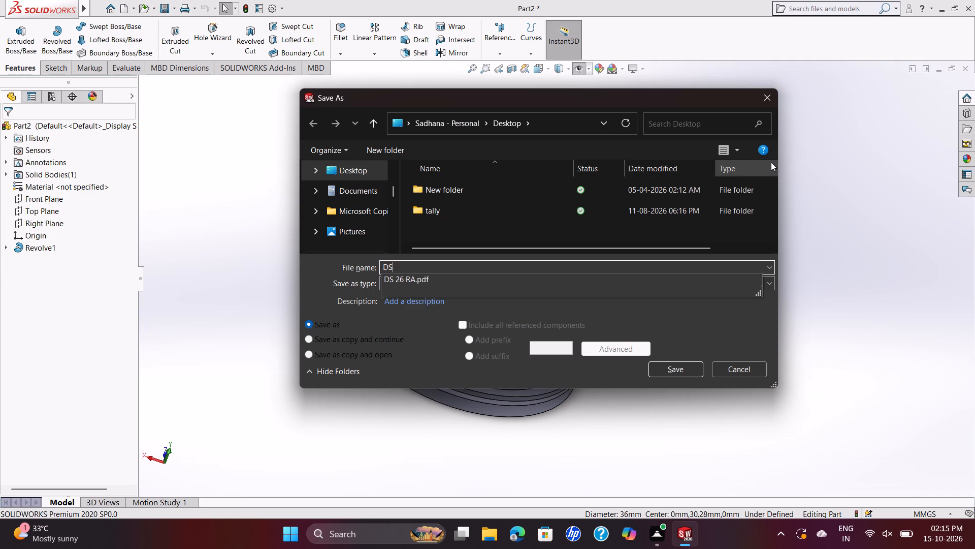
{"action": "key", "text": "space"}
{"action": "type", "text": "26"}
{"action": "key", "text": "space"}
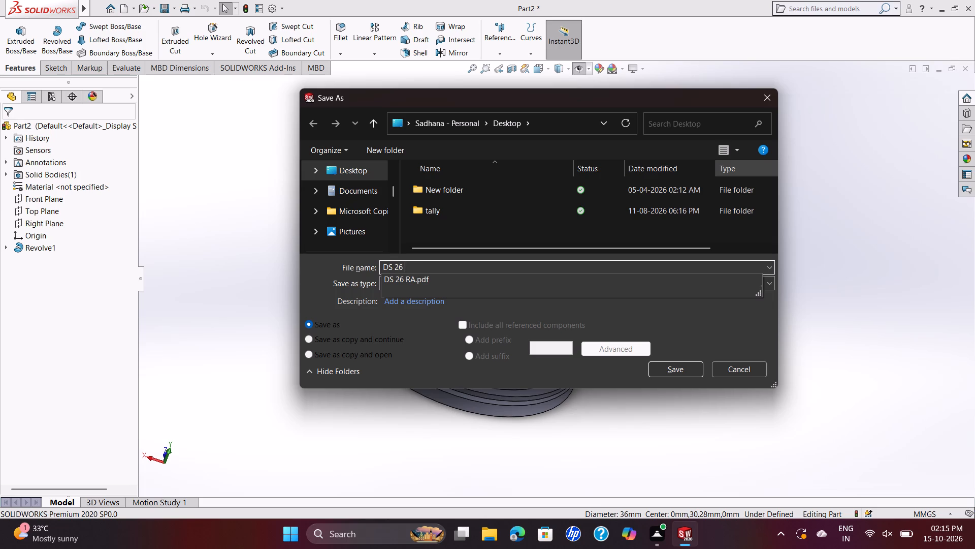
{"action": "type", "text": "RA"}
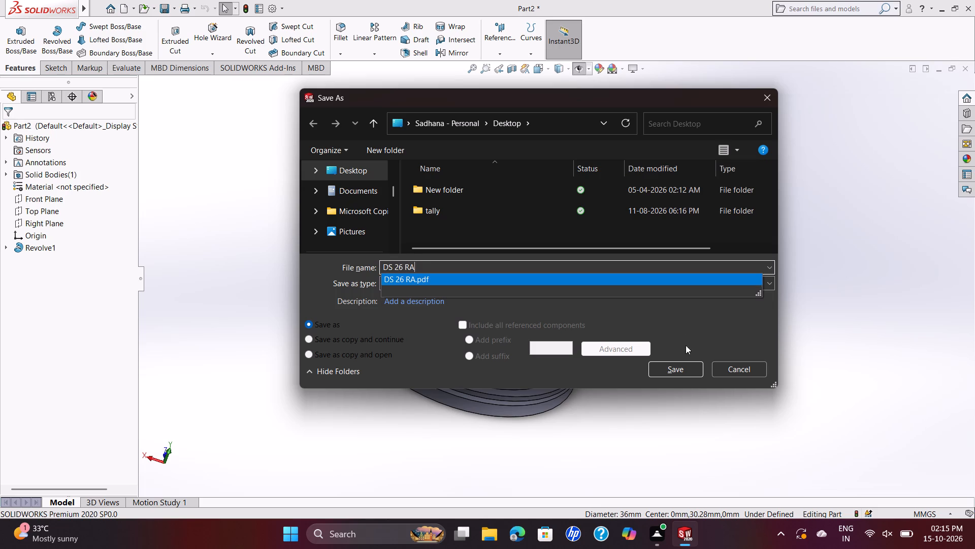
{"action": "left_click", "coordinate": [676, 371]}
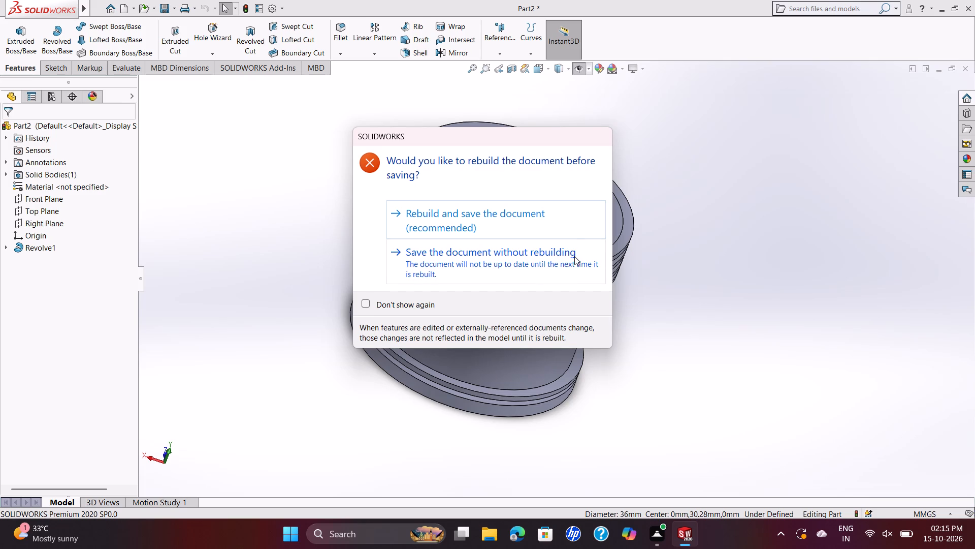
{"action": "left_click", "coordinate": [574, 256]}
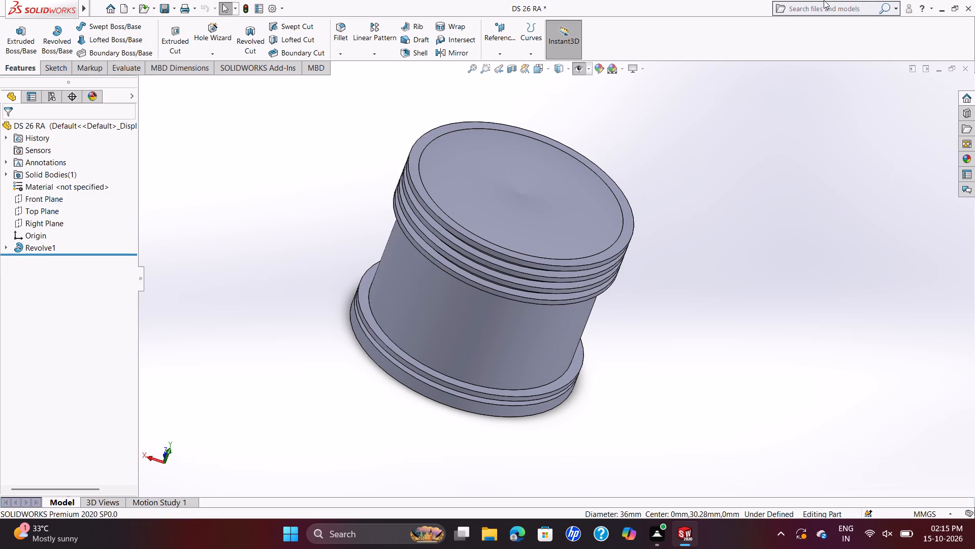
Close SOLIDWORKS.
{"action": "left_click", "coordinate": [971, 8]}
{"action": "left_click", "coordinate": [591, 151]}
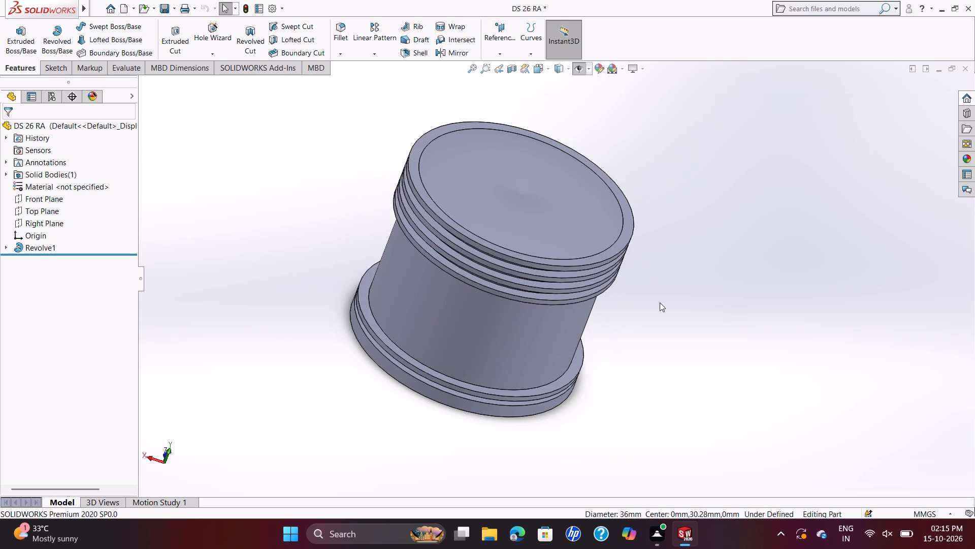